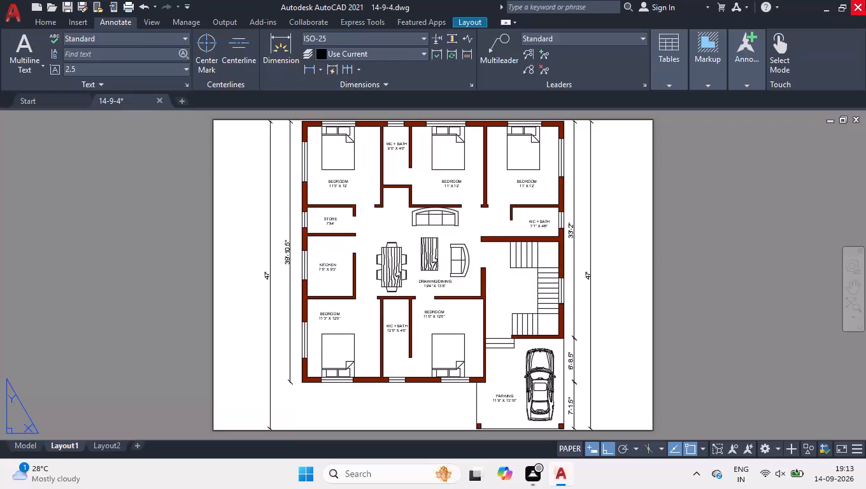
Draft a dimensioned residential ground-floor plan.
Close AutoCAD and discard the unsaved changes to the 14-9-4.dwg floor plan drawing.
{"action": "left_click", "coordinate": [865, 1]}
{"action": "left_click", "coordinate": [857, 8]}
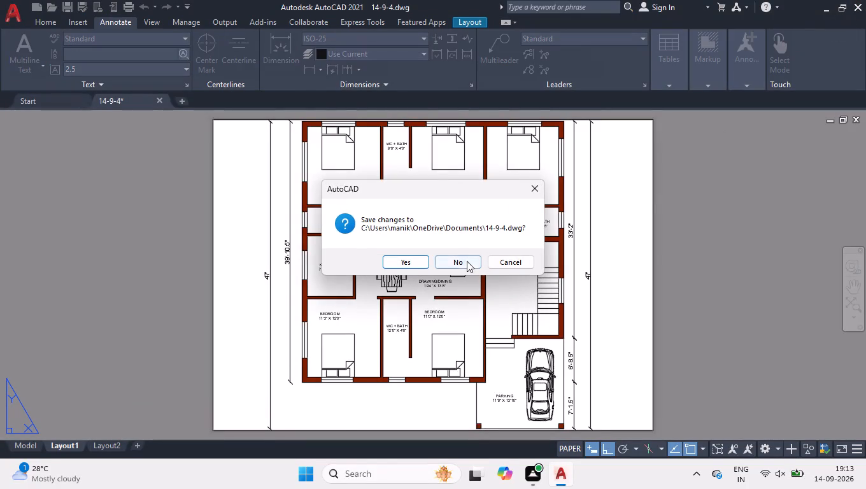
{"action": "left_click", "coordinate": [467, 261]}
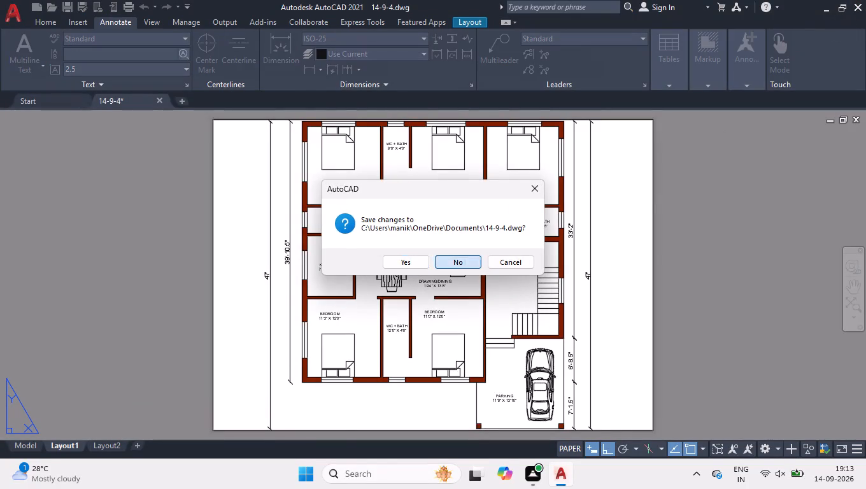
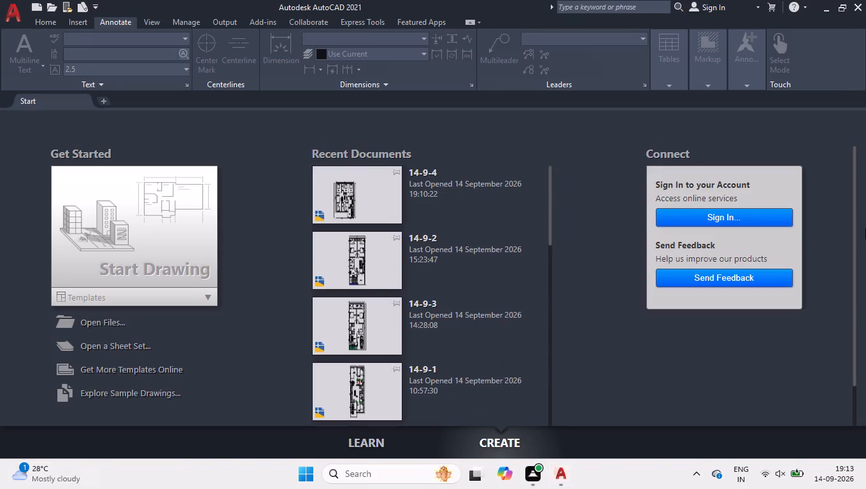
Start a new blank drawing with the grid display turned off and Ortho mode turned on.
{"action": "left_click", "coordinate": [118, 260]}
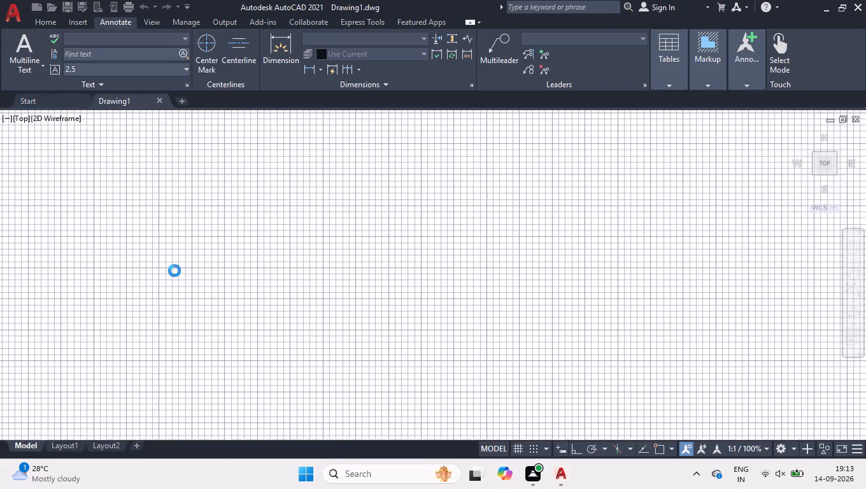
{"action": "left_click", "coordinate": [520, 453]}
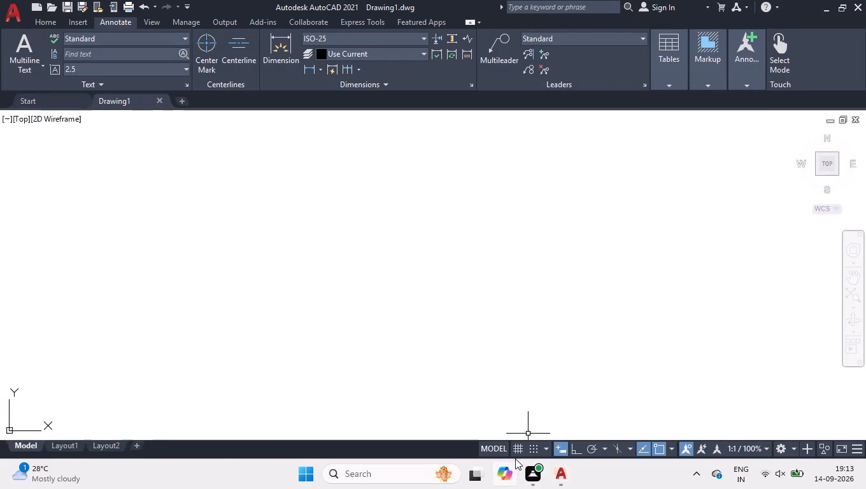
{"action": "left_click", "coordinate": [572, 448]}
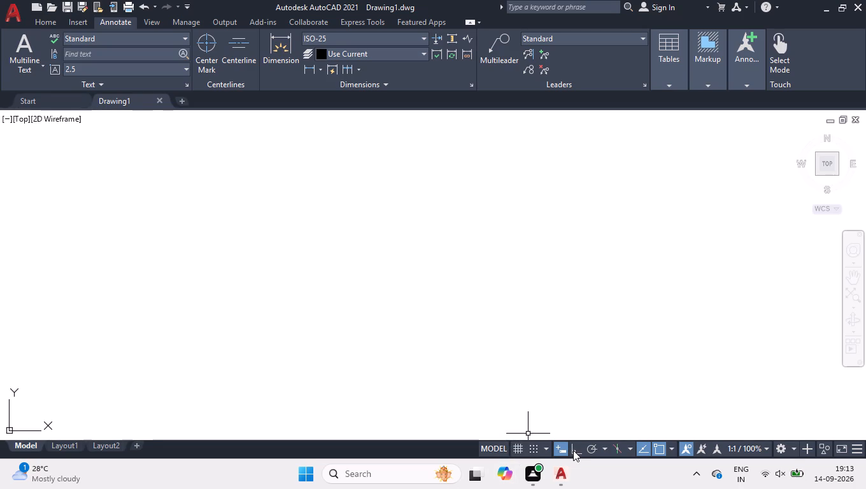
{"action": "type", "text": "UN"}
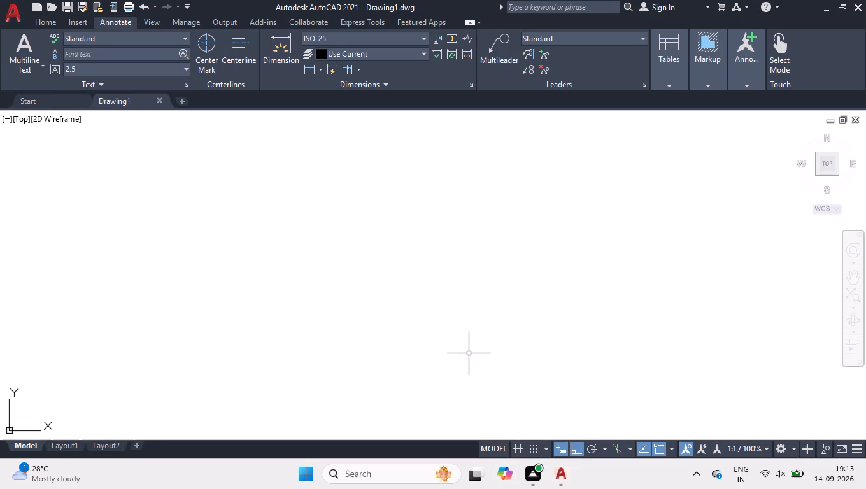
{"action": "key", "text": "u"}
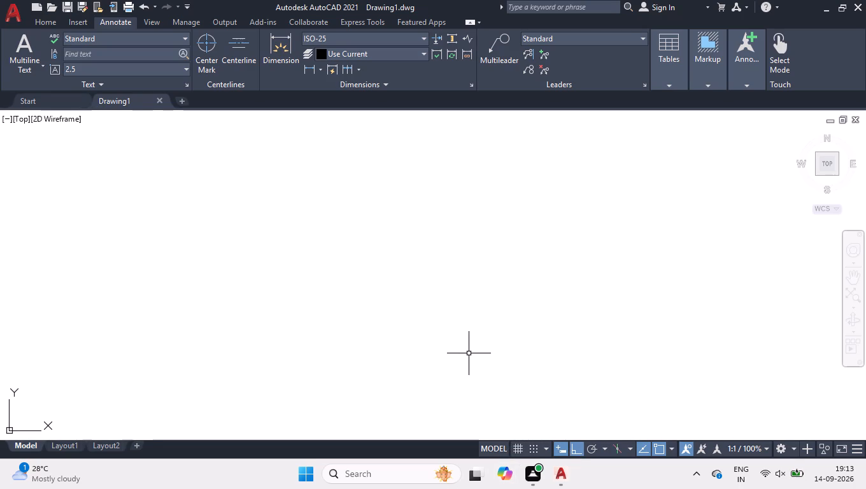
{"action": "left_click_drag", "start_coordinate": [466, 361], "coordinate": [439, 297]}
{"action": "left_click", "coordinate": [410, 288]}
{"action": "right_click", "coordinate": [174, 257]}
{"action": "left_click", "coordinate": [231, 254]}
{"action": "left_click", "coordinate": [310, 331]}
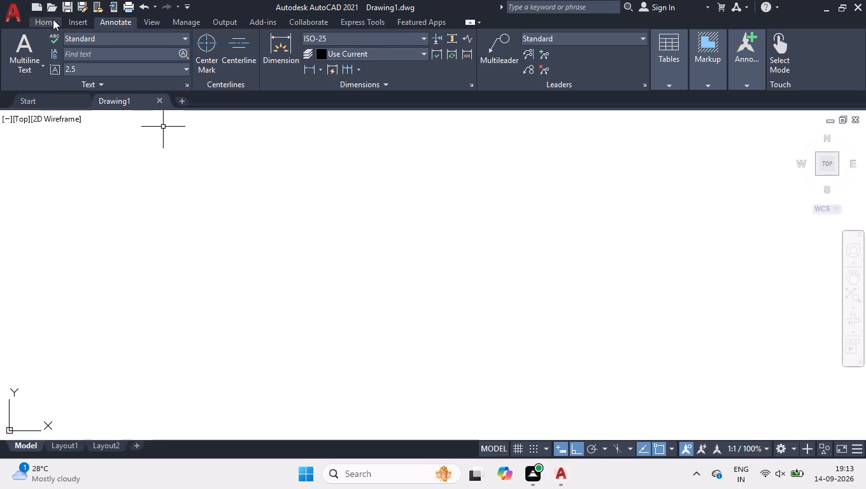
Configure the drawing units to Engineering length with 0'-0.00" precision and an insertion scale in Inches.
{"action": "left_click", "coordinate": [53, 19]}
{"action": "type", "text": "UN"}
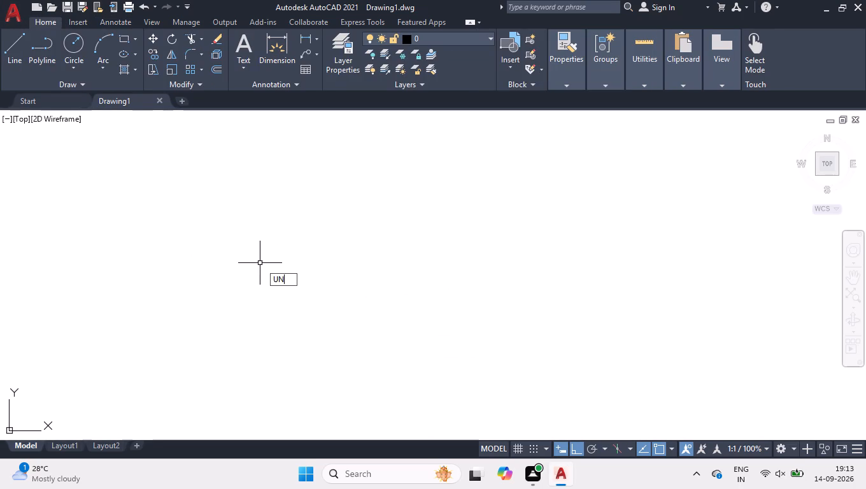
{"action": "key", "text": "Return"}
{"action": "left_click", "coordinate": [354, 145]}
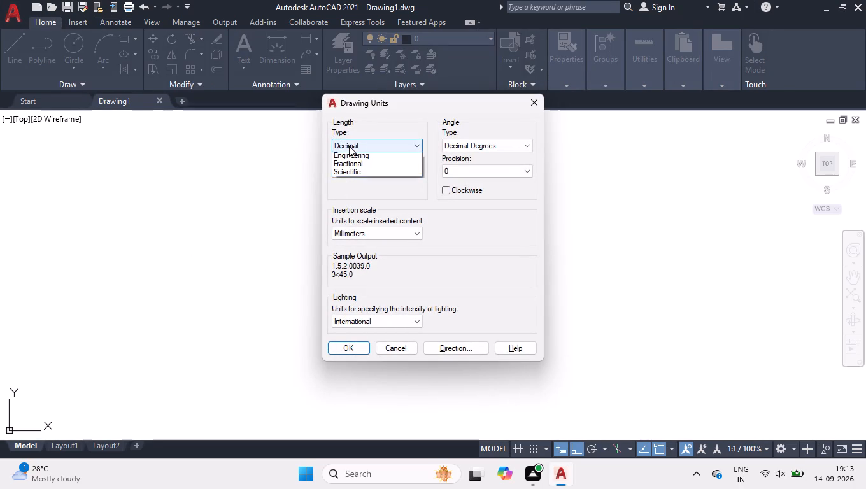
{"action": "left_click", "coordinate": [339, 173]}
{"action": "left_click", "coordinate": [341, 173]}
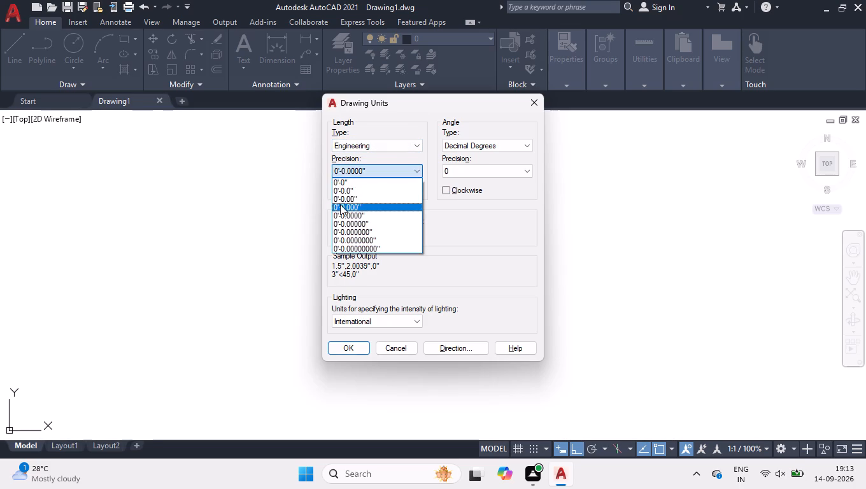
{"action": "left_click", "coordinate": [344, 200]}
{"action": "left_click", "coordinate": [385, 239]}
{"action": "left_click", "coordinate": [380, 257]}
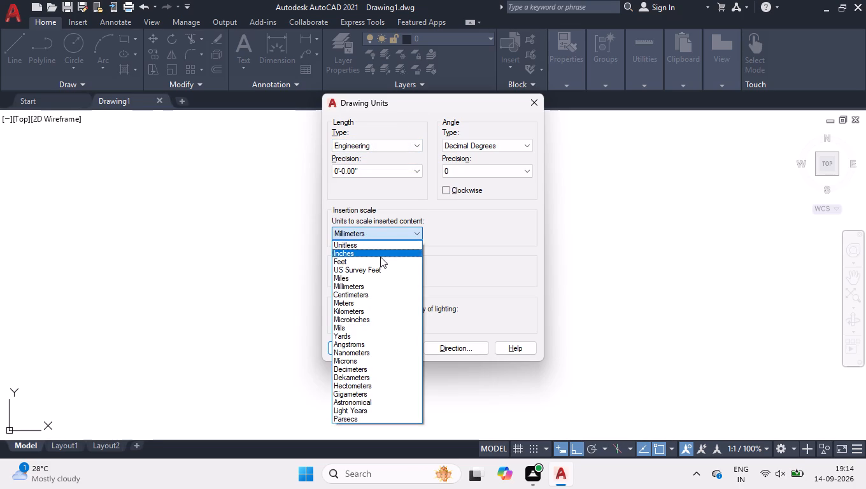
{"action": "left_click", "coordinate": [351, 344]}
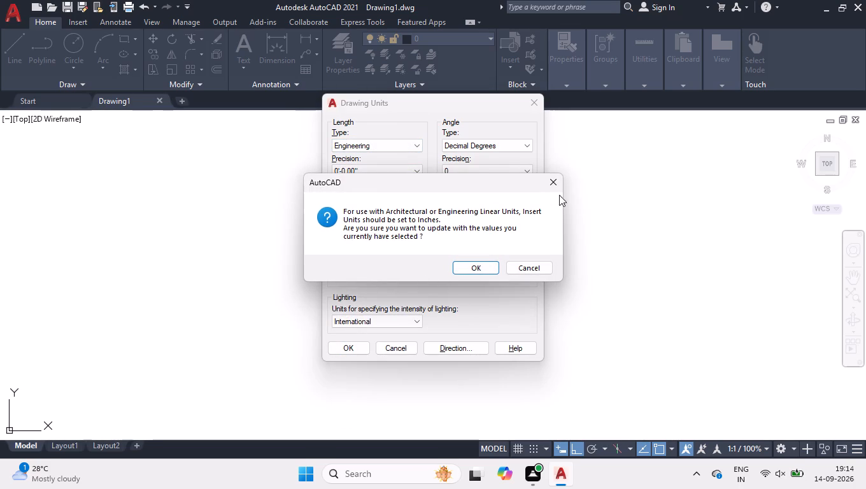
{"action": "left_click", "coordinate": [561, 180]}
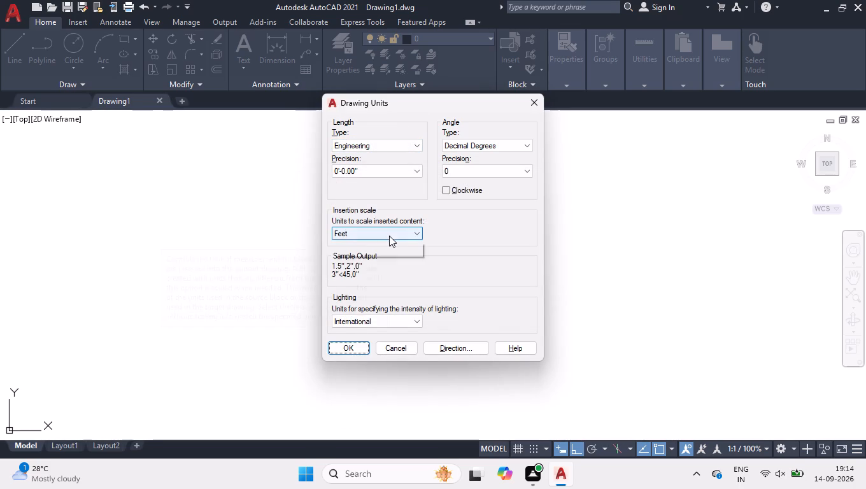
{"action": "left_click", "coordinate": [389, 236]}
{"action": "left_click", "coordinate": [377, 253]}
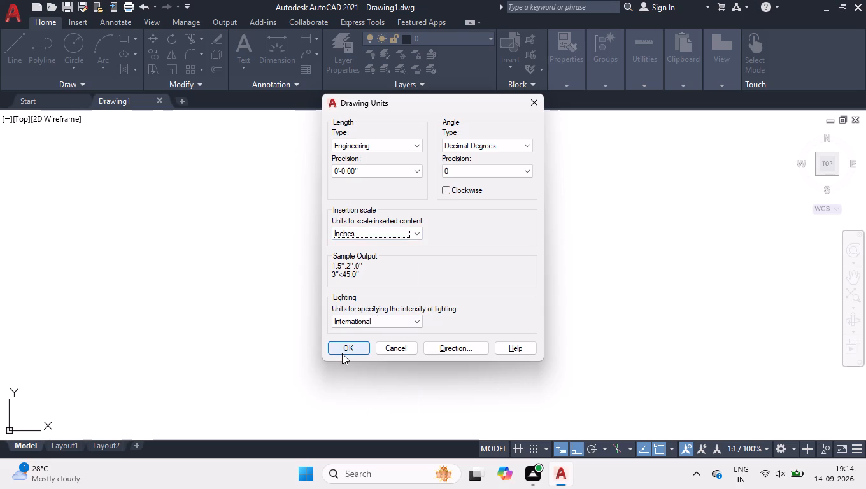
{"action": "left_click", "coordinate": [342, 353]}
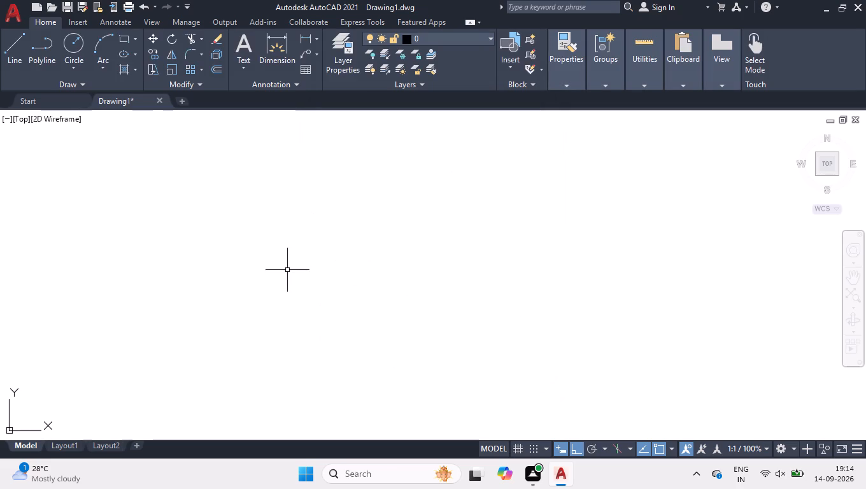
Modify the ISO-25 dimension style's extension lines: extend beyond dim lines 1", offset from origin 1", and fixed length enabled.
{"action": "key", "text": "d"}
{"action": "key", "text": "Return"}
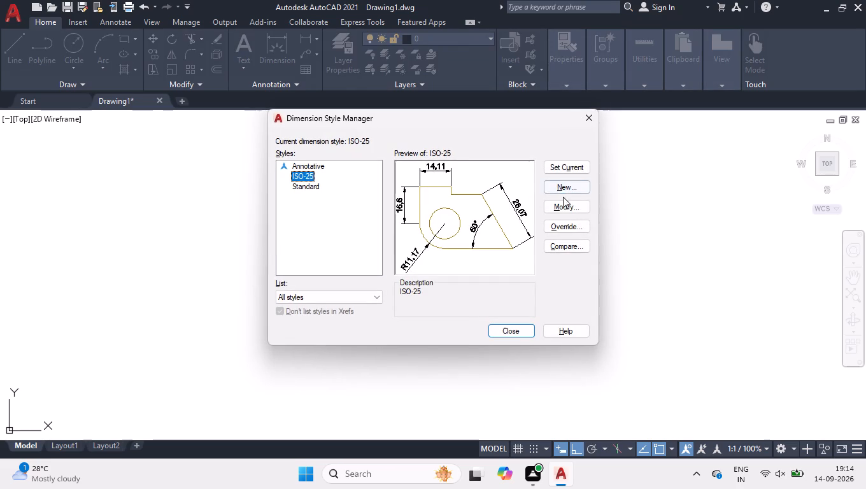
{"action": "left_click", "coordinate": [563, 209]}
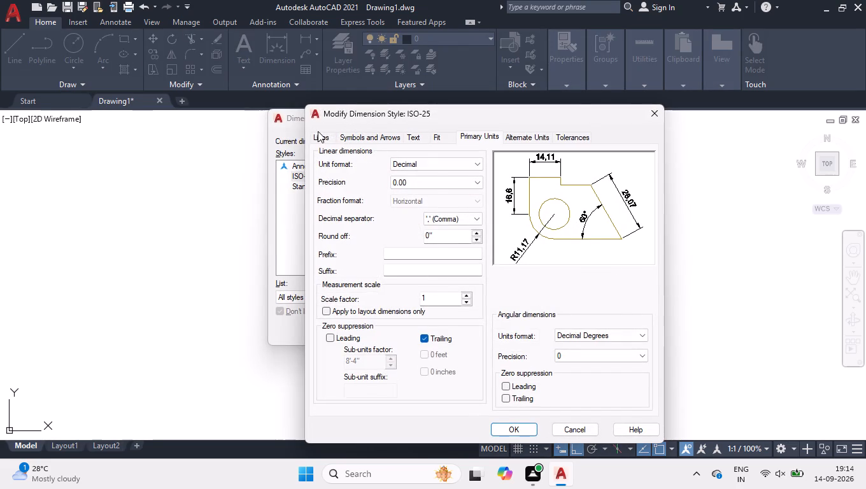
{"action": "left_click", "coordinate": [320, 132]}
{"action": "left_click_drag", "start_coordinate": [622, 299], "coordinate": [427, 260]}
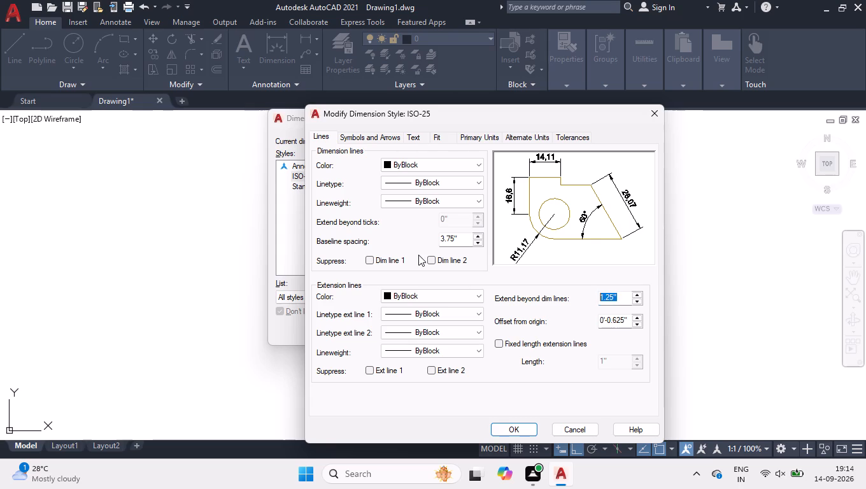
{"action": "key", "text": "1"}
{"action": "key", "text": "Return"}
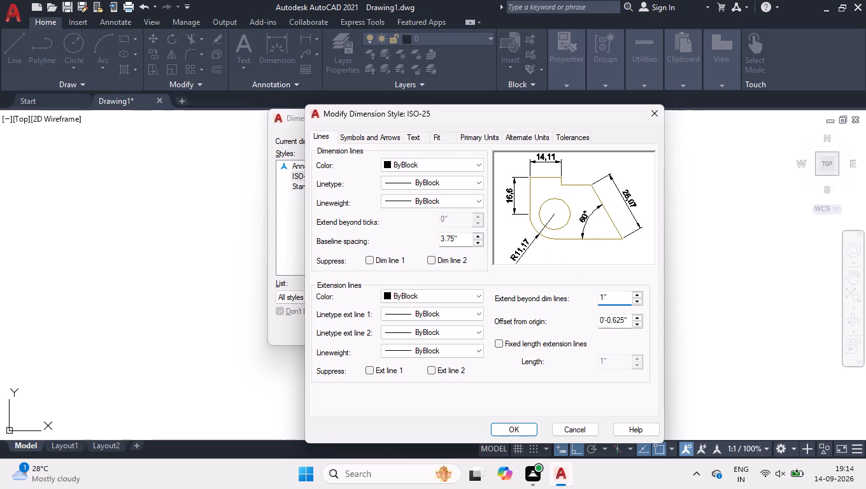
{"action": "left_click_drag", "start_coordinate": [628, 322], "coordinate": [506, 328]}
{"action": "key", "text": "1"}
{"action": "key", "text": "Return"}
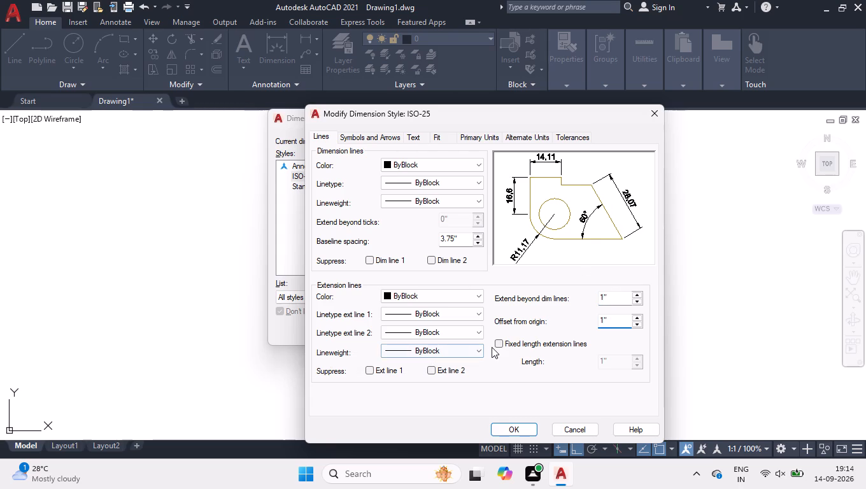
{"action": "left_click", "coordinate": [499, 343]}
Set the dimension style's first and second arrowheads to Oblique with an arrow size of 8".
{"action": "left_click", "coordinate": [365, 131]}
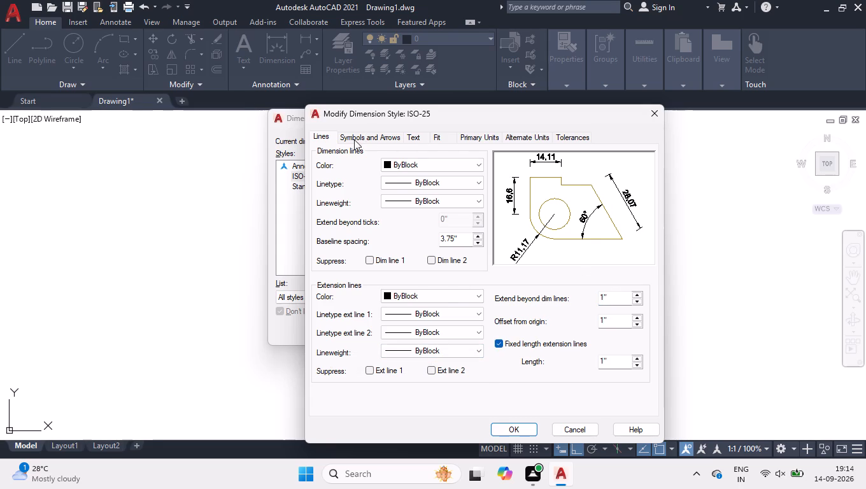
{"action": "left_click", "coordinate": [346, 154]}
{"action": "left_click", "coordinate": [360, 141]}
{"action": "left_click", "coordinate": [367, 177]}
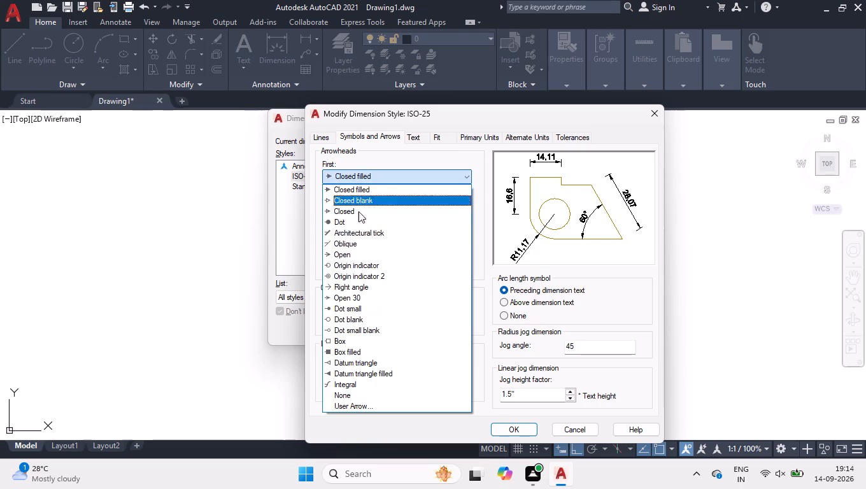
{"action": "left_click", "coordinate": [360, 243]}
{"action": "left_click_drag", "start_coordinate": [346, 261], "coordinate": [0, 246]}
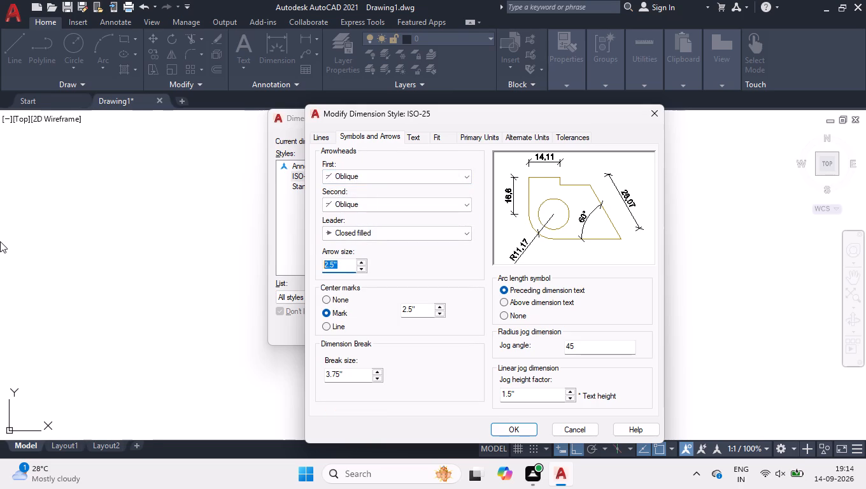
{"action": "key", "text": "8"}
{"action": "key", "text": "Return"}
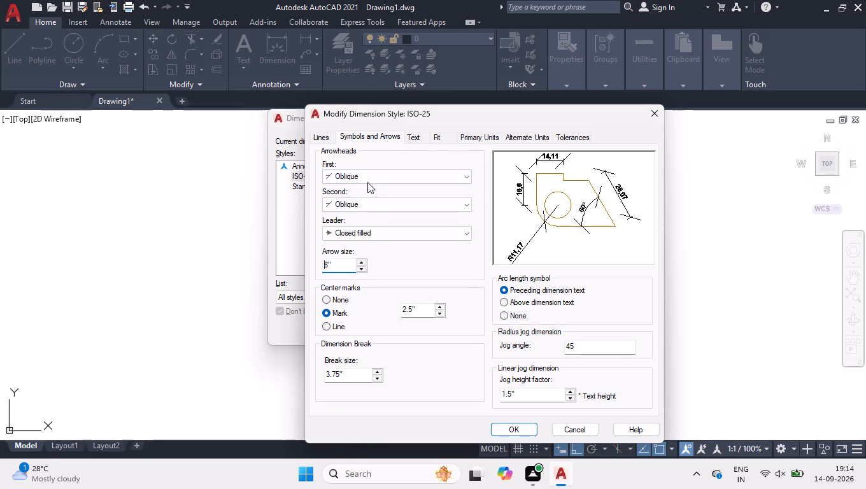
Set the dimension style's text height to 8".
{"action": "left_click", "coordinate": [426, 139]}
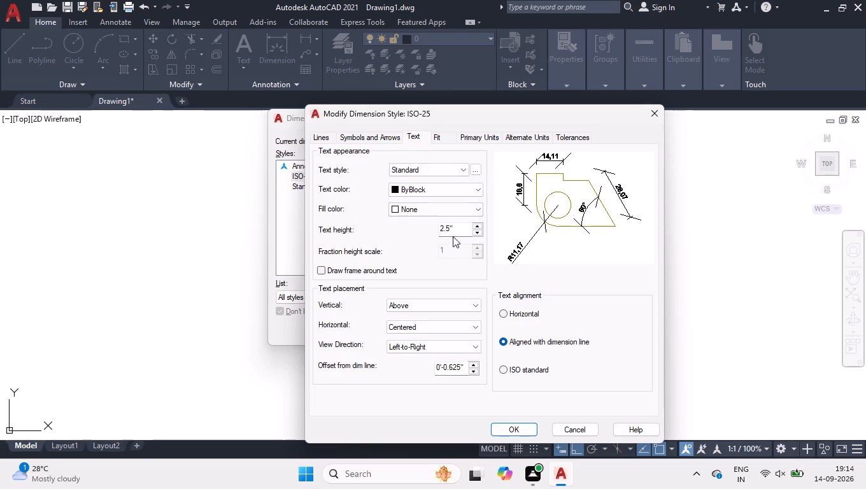
{"action": "left_click_drag", "start_coordinate": [463, 229], "coordinate": [48, 120]}
{"action": "key", "text": "8"}
{"action": "key", "text": "Return"}
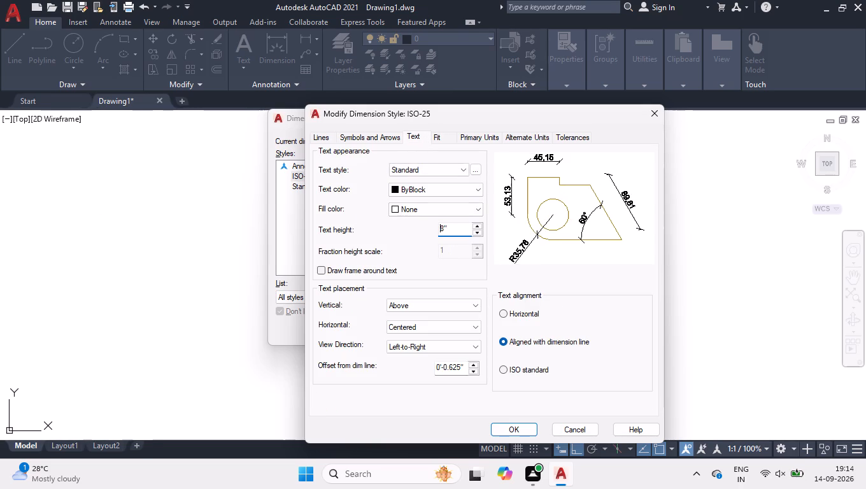
Set the dimension style's primary units to Engineering with 0'-0.00" precision, and save the modified ISO-25 style.
{"action": "left_click", "coordinate": [475, 133]}
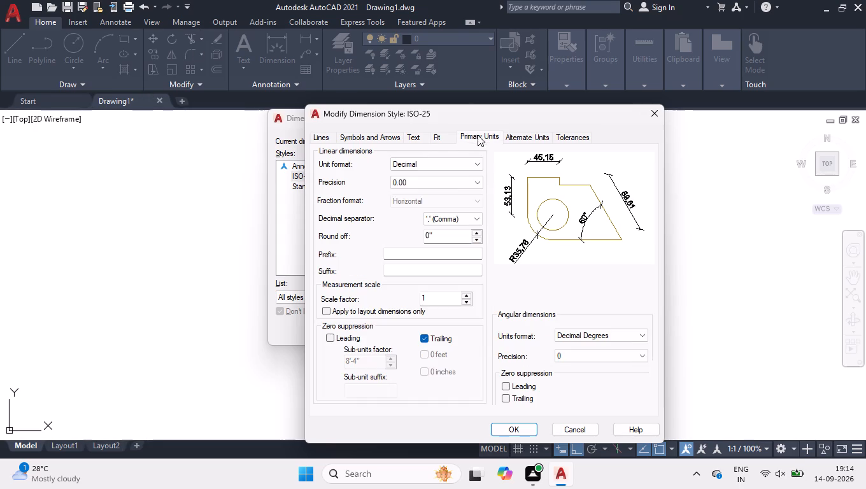
{"action": "left_click", "coordinate": [466, 162]}
{"action": "left_click", "coordinate": [444, 194]}
{"action": "left_click", "coordinate": [440, 183]}
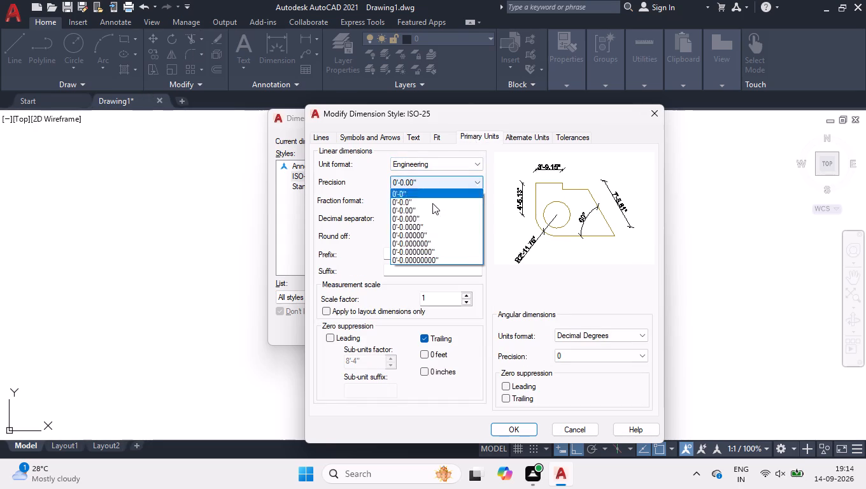
{"action": "left_click", "coordinate": [428, 211]}
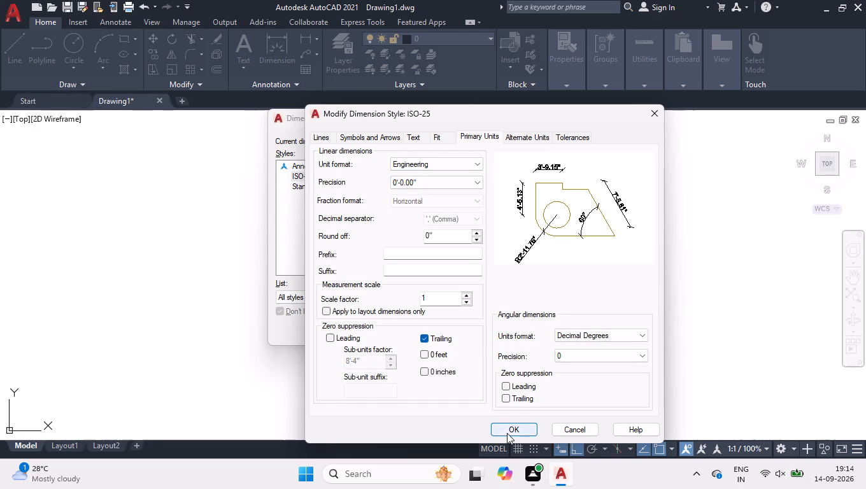
{"action": "left_click", "coordinate": [507, 432]}
{"action": "left_click", "coordinate": [516, 329]}
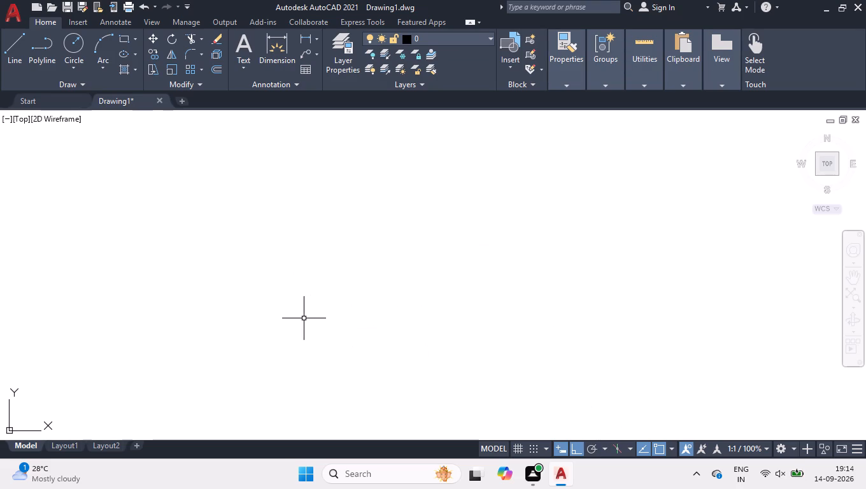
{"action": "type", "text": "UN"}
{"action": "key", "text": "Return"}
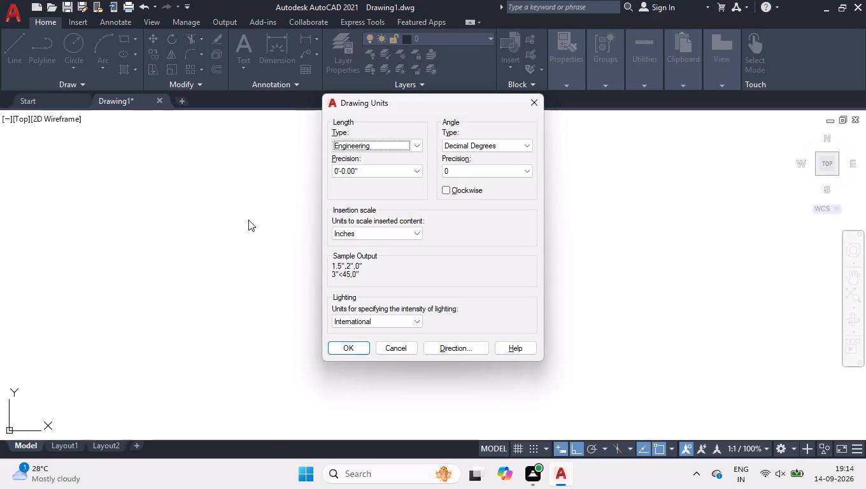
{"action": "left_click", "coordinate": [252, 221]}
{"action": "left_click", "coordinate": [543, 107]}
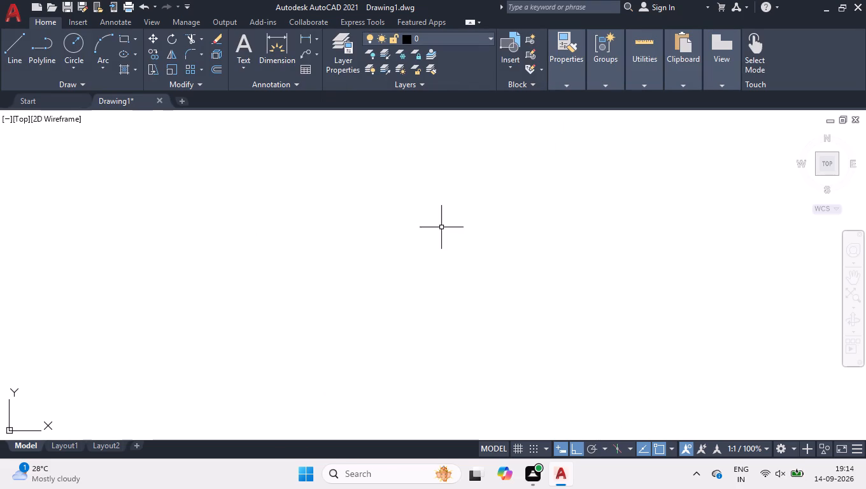
Draw a closed rectangular outline 20' wide and 50' high using the Line command.
{"action": "key", "text": "l"}
{"action": "key", "text": "Return"}
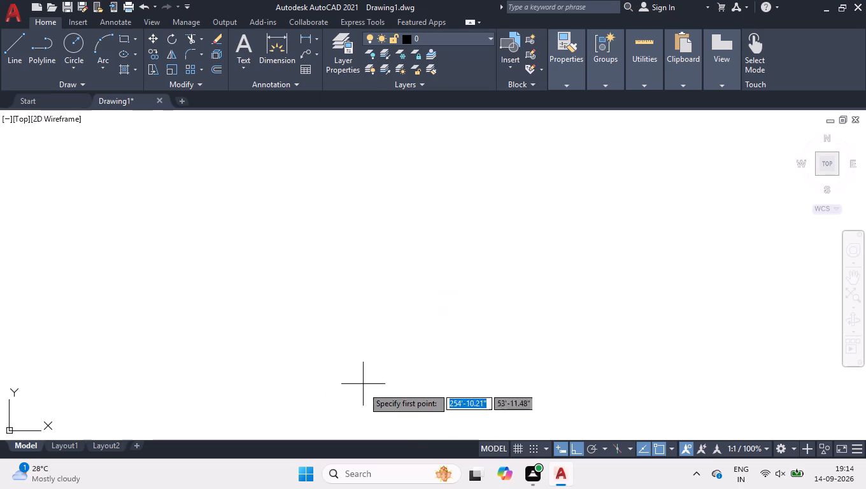
{"action": "left_click", "coordinate": [315, 416]}
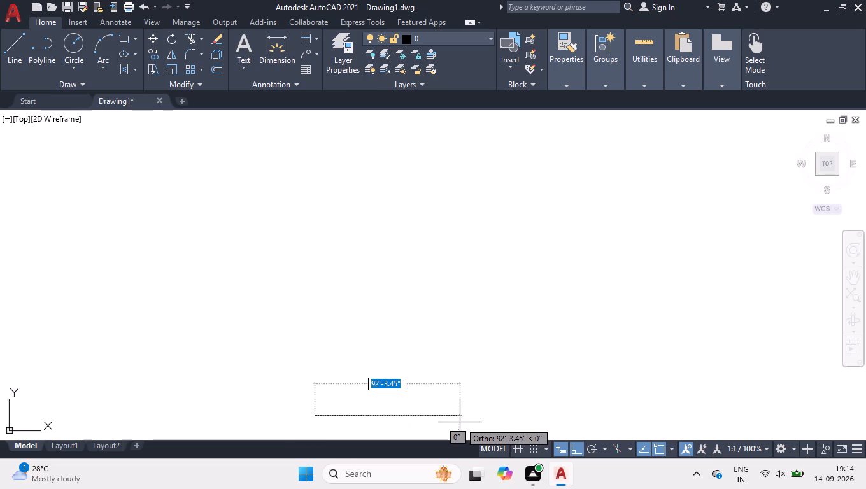
{"action": "type", "text": "20'"}
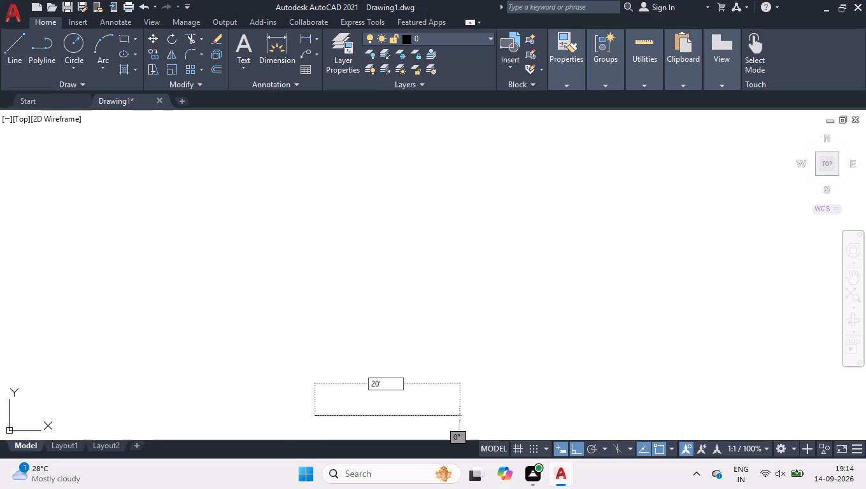
{"action": "key", "text": "Return"}
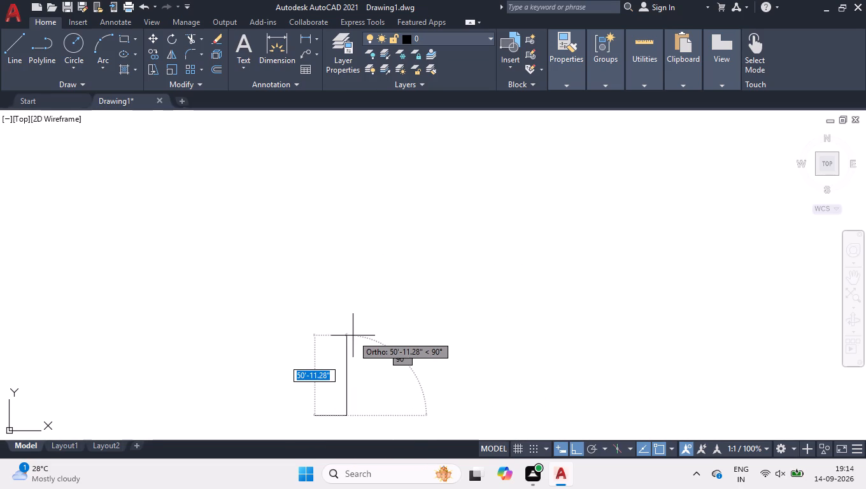
{"action": "type", "text": "50'"}
{"action": "key", "text": "Return"}
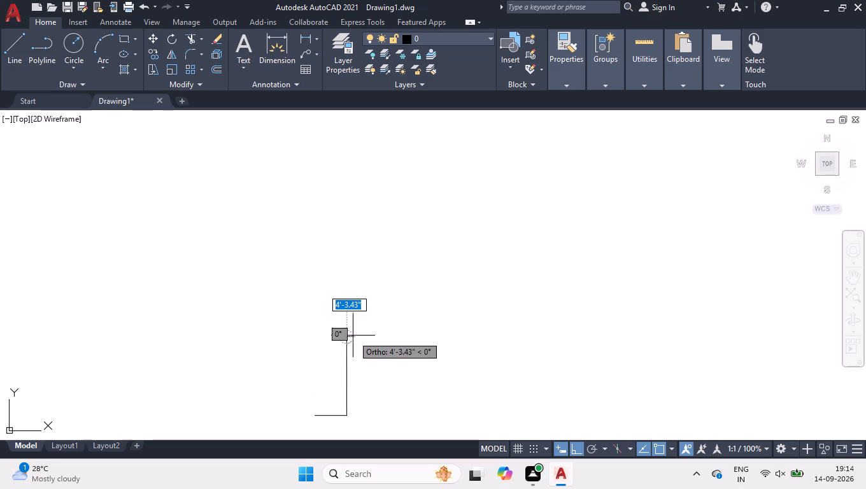
{"action": "type", "text": "20'"}
{"action": "key", "text": "Return"}
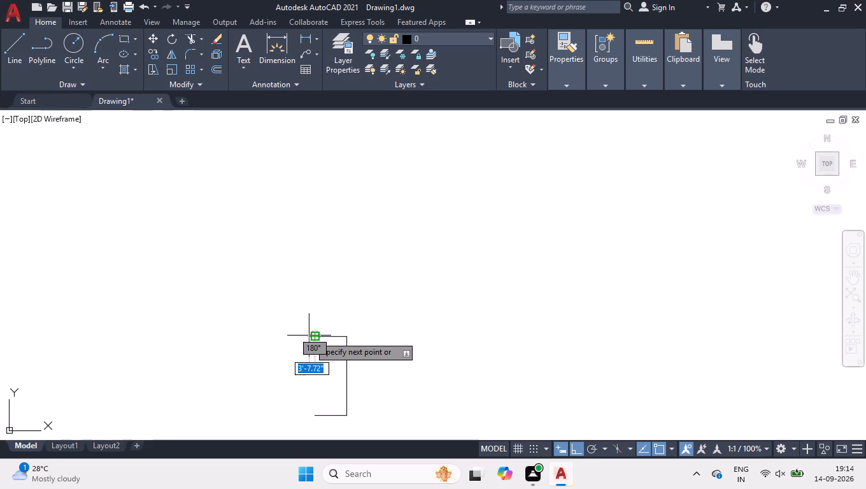
{"action": "key", "text": "c"}
{"action": "key", "text": "Return"}
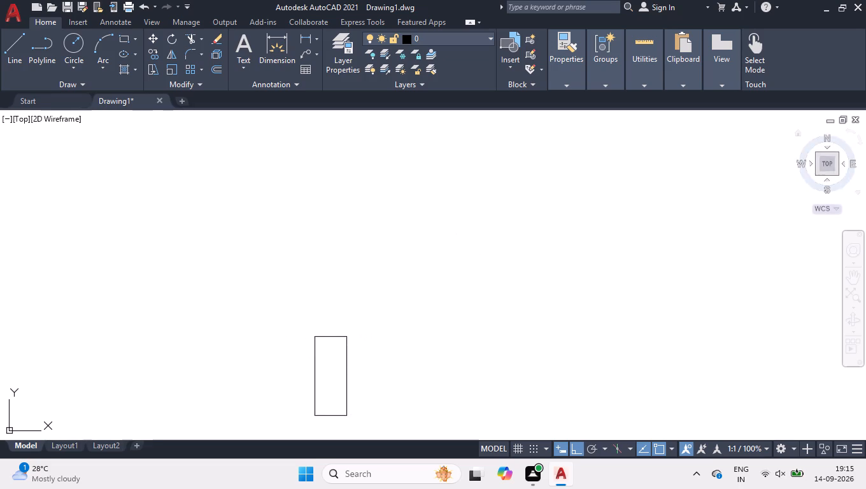
Join the four outline lines of the rectangle into a single polyline.
{"action": "left_click", "coordinate": [827, 163]}
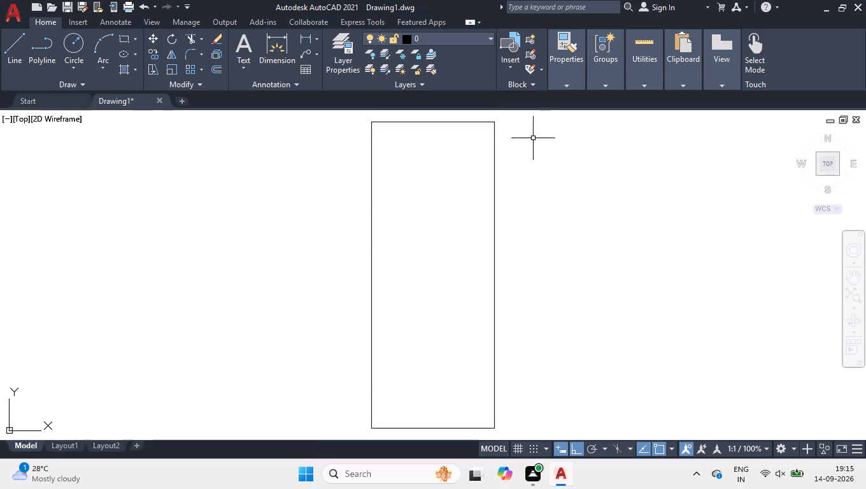
{"action": "left_click", "coordinate": [500, 108]}
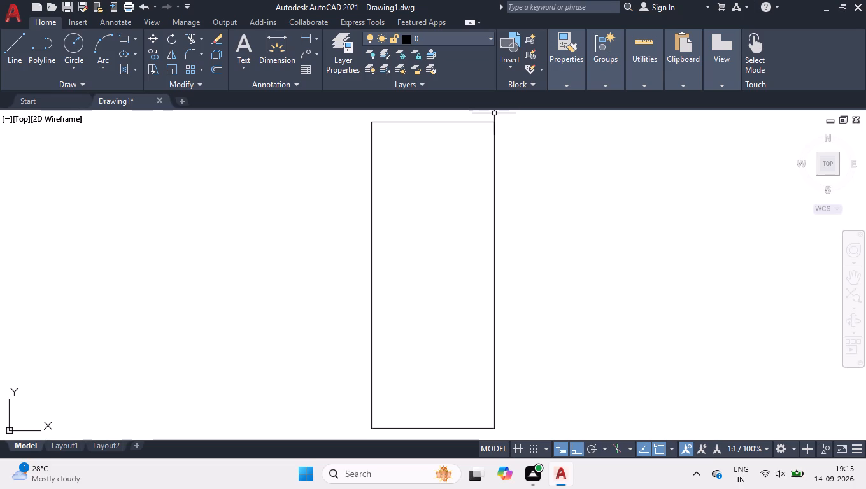
{"action": "left_click", "coordinate": [500, 115]}
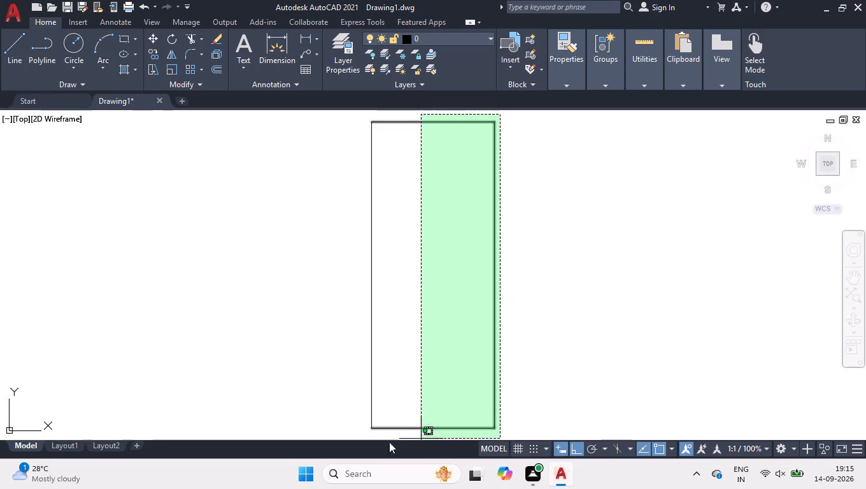
{"action": "left_click", "coordinate": [356, 429]}
{"action": "key", "text": "j"}
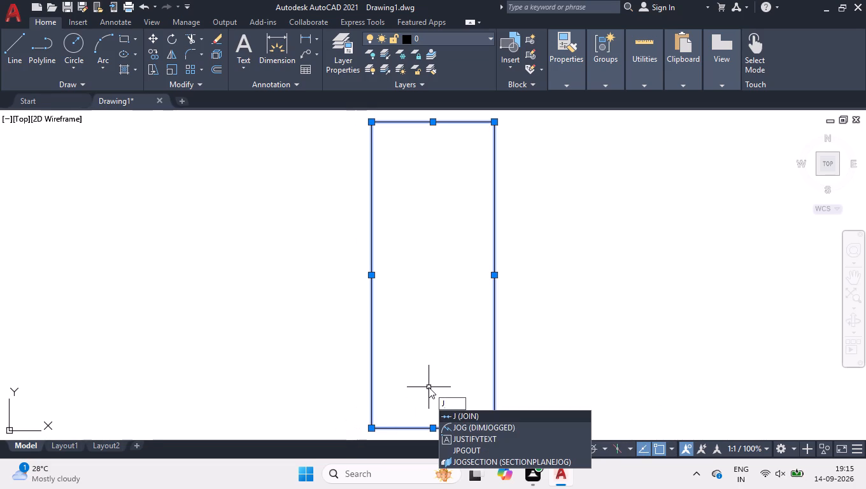
{"action": "key", "text": "Return"}
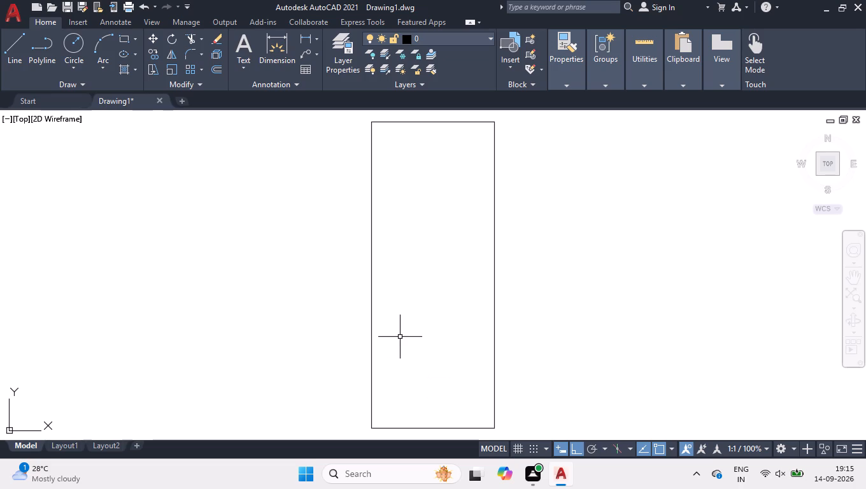
Offset the joined rectangle 4.5" inward to form the outer wall thickness.
{"action": "type", "text": "OFF"}
{"action": "key", "text": "Return"}
{"action": "type", "text": "4.5"}
{"action": "key", "text": "Return"}
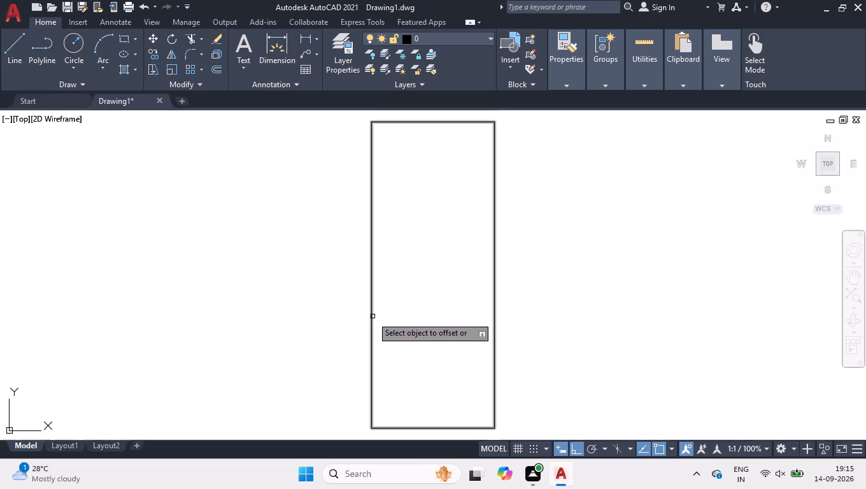
{"action": "left_click", "coordinate": [373, 316]}
{"action": "left_click", "coordinate": [443, 322]}
{"action": "key", "text": "space"}
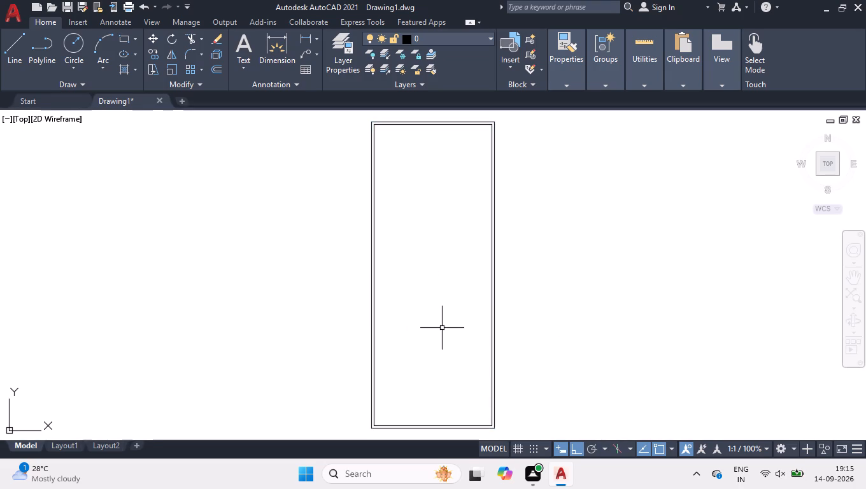
Explode the outer and inner rectangles into separate lines.
{"action": "left_click", "coordinate": [541, 274]}
{"action": "left_click", "coordinate": [449, 325]}
{"action": "type", "text": "EX"}
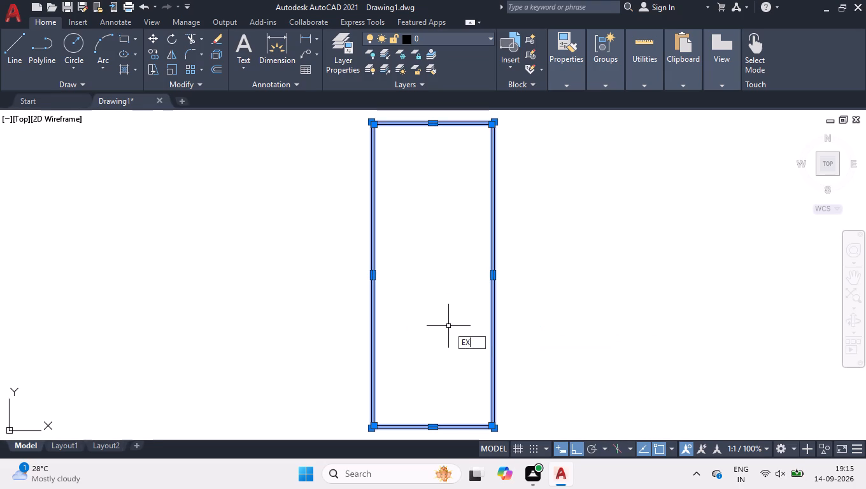
{"action": "type", "text": "PL"}
{"action": "key", "text": "o"}
{"action": "key", "text": "d"}
{"action": "key", "text": "e"}
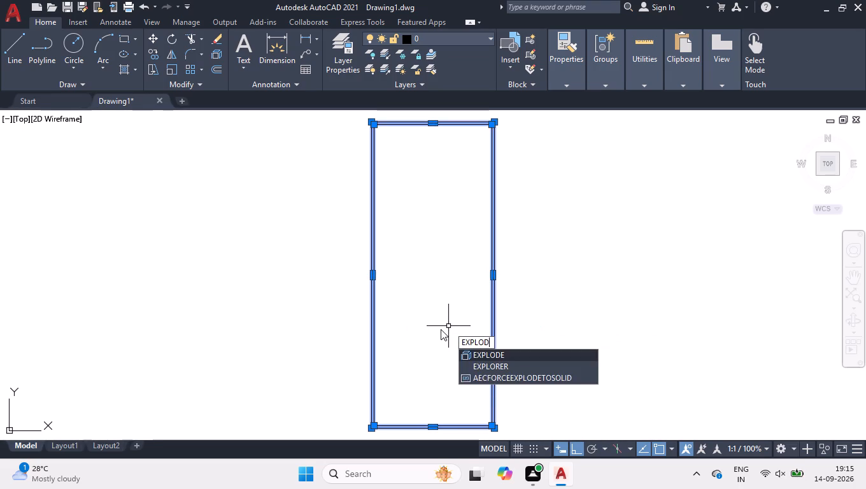
{"action": "key", "text": "Return"}
Offset the inner line of the plan's top wall 4' downward, and end the command.
{"action": "scroll", "coordinate": [425, 110], "scroll_direction": "up", "scroll_amount": 3}
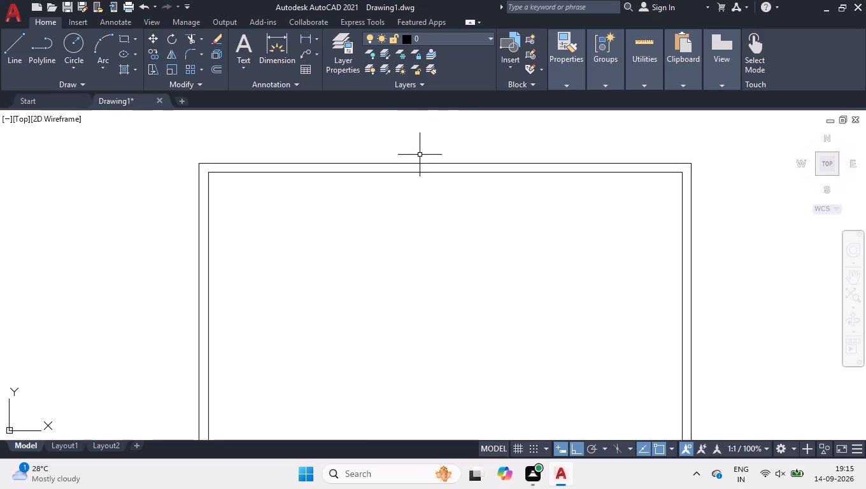
{"action": "type", "text": "OFF"}
{"action": "key", "text": "Return"}
{"action": "type", "text": "4'"}
{"action": "key", "text": "Return"}
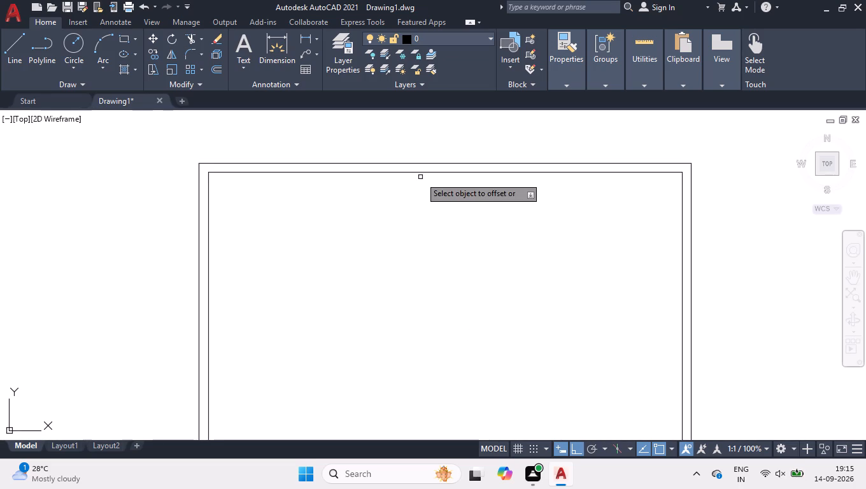
{"action": "left_click", "coordinate": [418, 173]}
{"action": "left_click", "coordinate": [436, 245]}
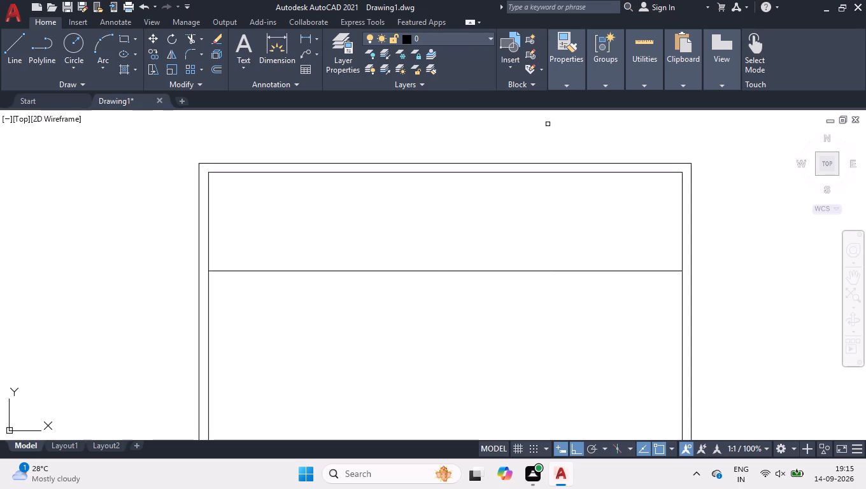
{"action": "double_click", "coordinate": [429, 196]}
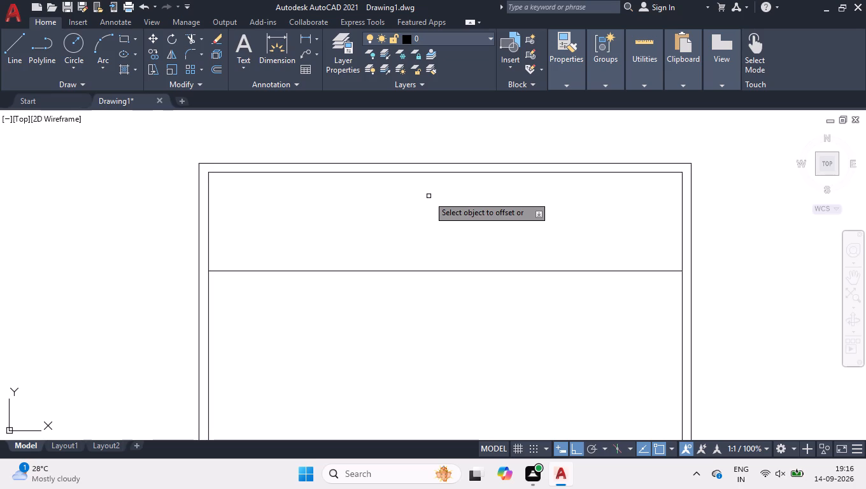
{"action": "right_click", "coordinate": [429, 196]}
{"action": "left_click", "coordinate": [429, 196]}
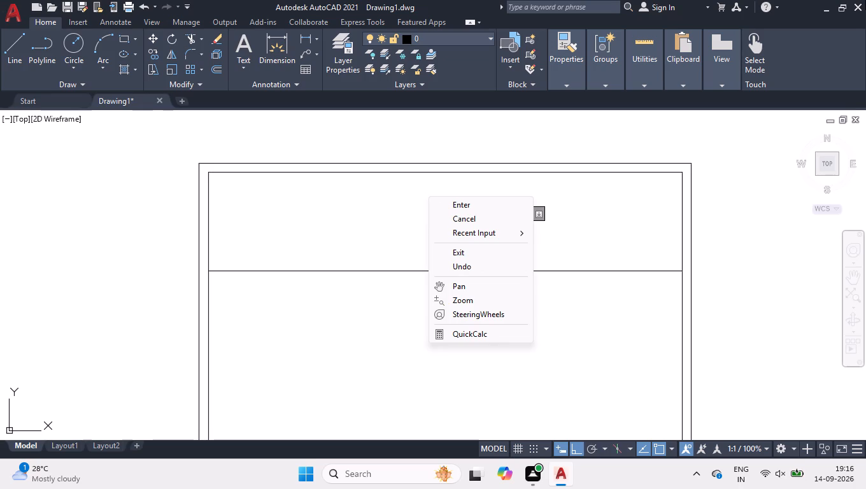
{"action": "left_click", "coordinate": [511, 218]}
Offset the new horizontal line 4.5" downward to give the first partition wall its thickness.
{"action": "type", "text": "OFF"}
{"action": "key", "text": "Return"}
{"action": "type", "text": "4.5"}
{"action": "key", "text": "Return"}
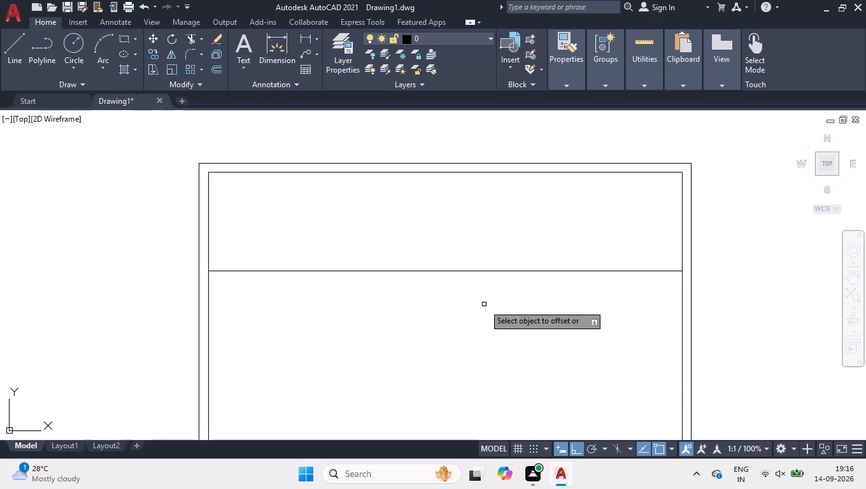
{"action": "left_click", "coordinate": [510, 269]}
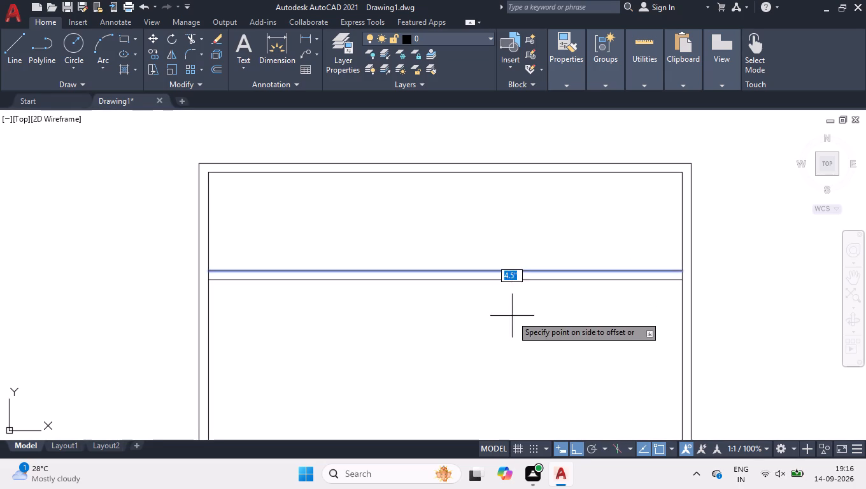
{"action": "left_click", "coordinate": [512, 316]}
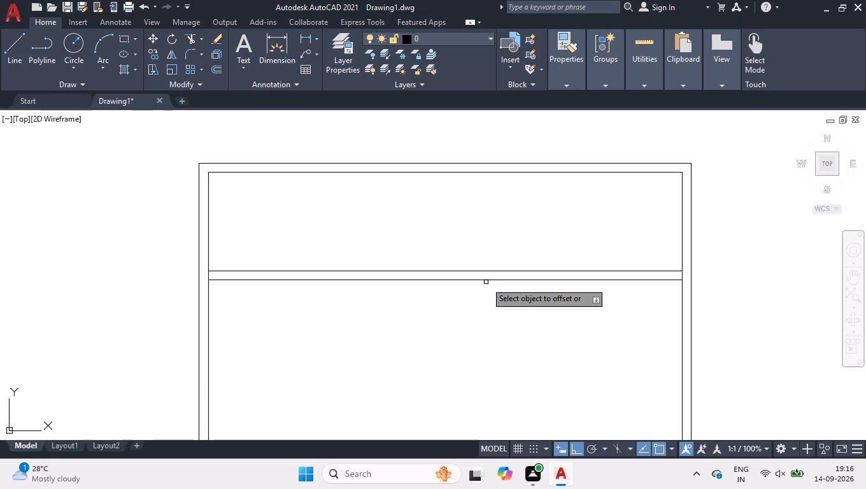
Offset the lower line of the first partition wall 11' downward.
{"action": "scroll", "coordinate": [406, 252], "scroll_direction": "down", "scroll_amount": 2}
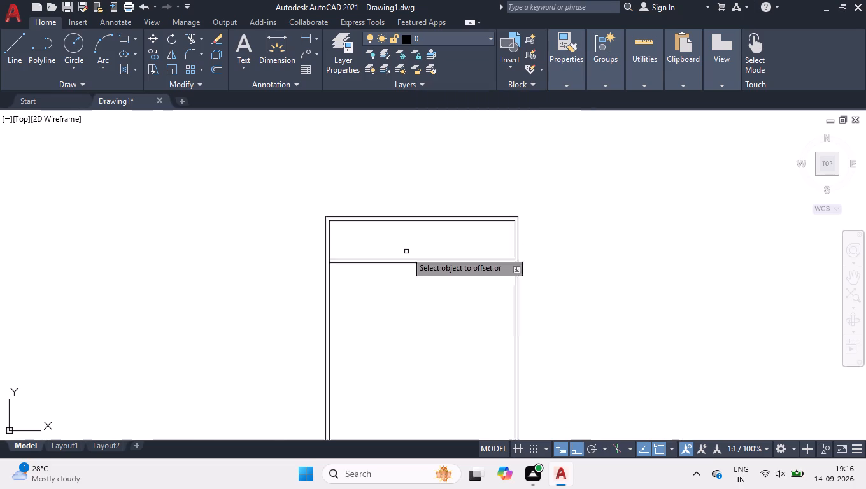
{"action": "scroll", "coordinate": [404, 318], "scroll_direction": "up", "scroll_amount": 1}
{"action": "left_click", "coordinate": [441, 230]}
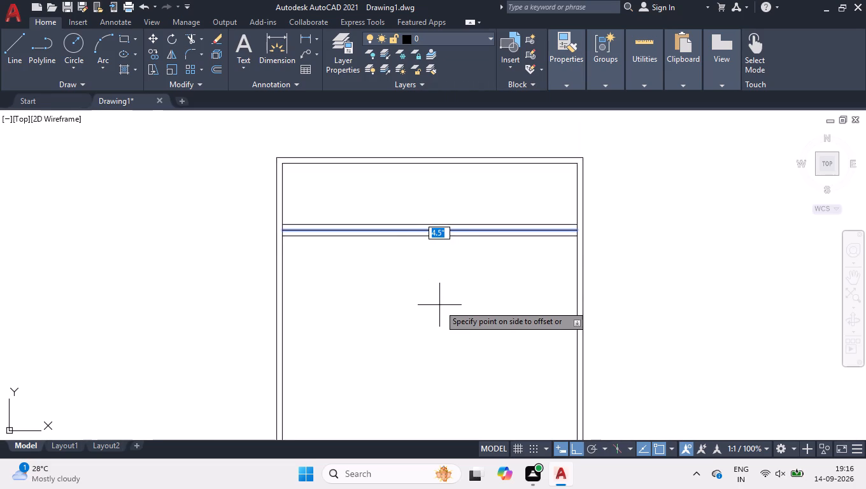
{"action": "type", "text": "11'"}
{"action": "key", "text": "Return"}
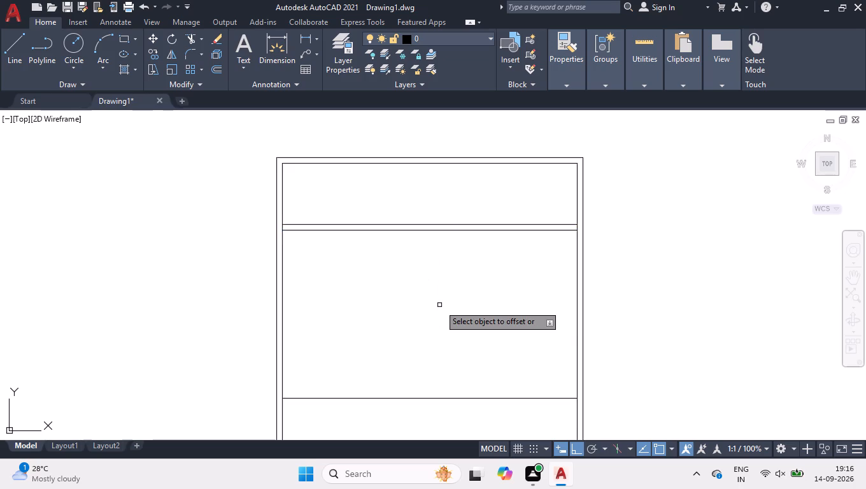
Offset the new horizontal line 4.5" downward to form the second partition wall.
{"action": "scroll", "coordinate": [437, 270], "scroll_direction": "down", "scroll_amount": 3}
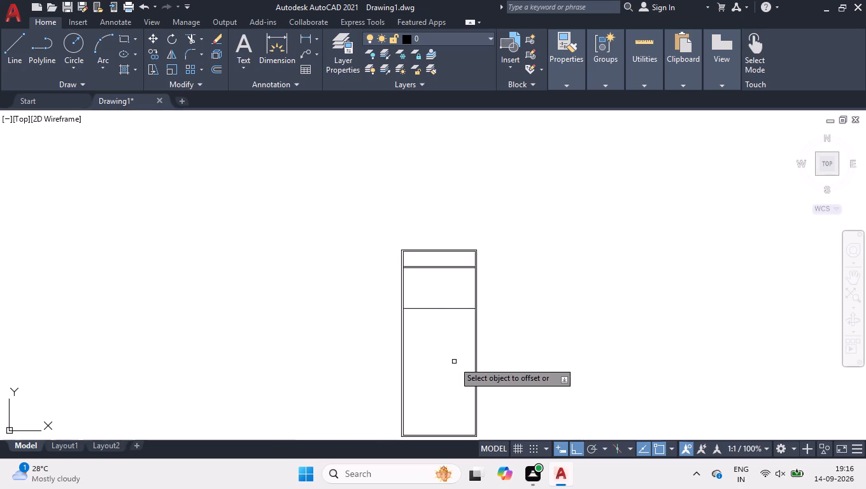
{"action": "scroll", "coordinate": [457, 372], "scroll_direction": "up", "scroll_amount": 1}
{"action": "scroll", "coordinate": [433, 285], "scroll_direction": "up", "scroll_amount": 2}
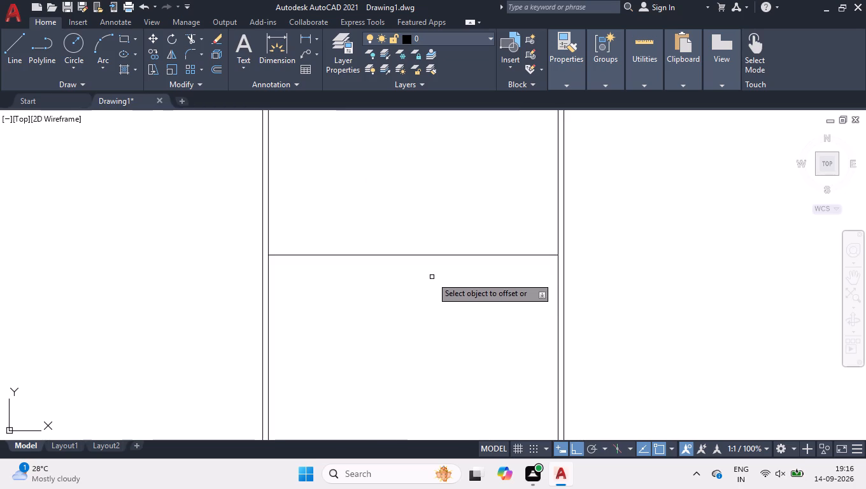
{"action": "left_click", "coordinate": [429, 253]}
{"action": "left_click", "coordinate": [427, 268]}
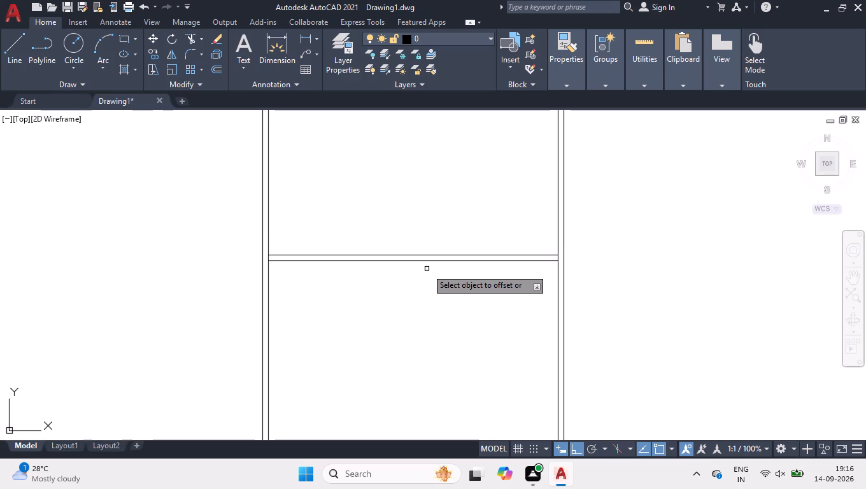
Offset the lower line of the second partition wall 10' downward.
{"action": "left_click", "coordinate": [473, 263]}
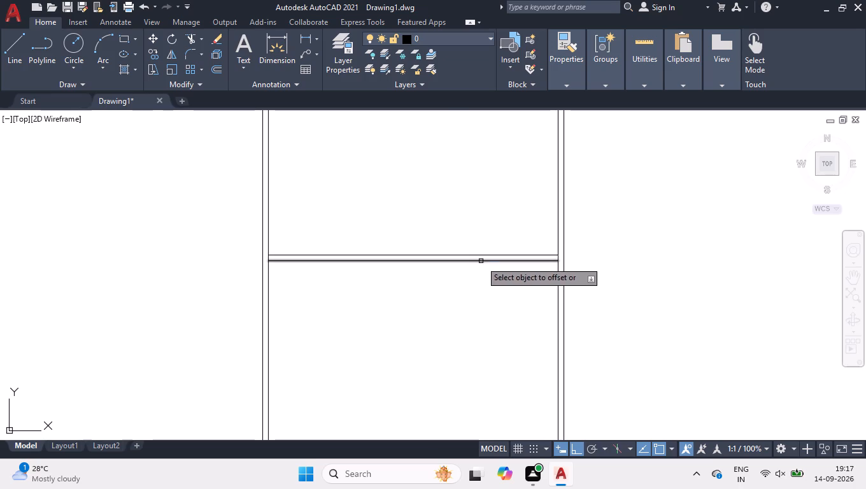
{"action": "left_click", "coordinate": [481, 261]}
{"action": "type", "text": "10'"}
{"action": "key", "text": "Return"}
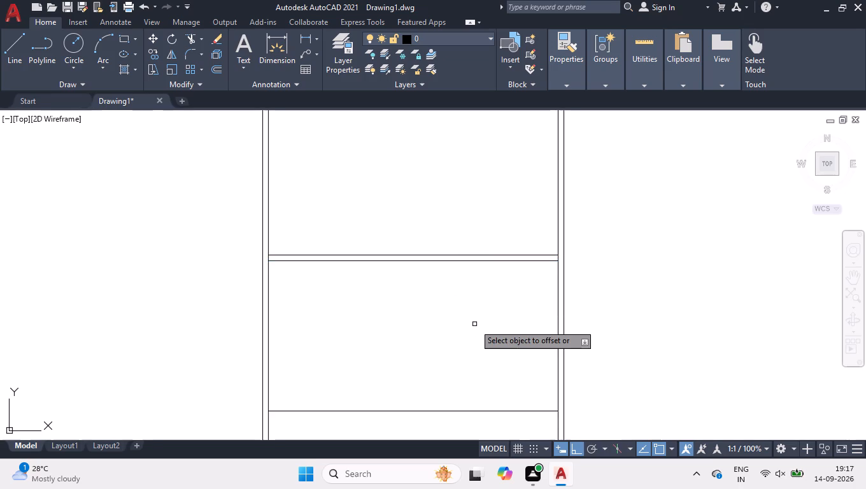
Offset the lowest horizontal partition line 4.5" downward to form the third partition wall.
{"action": "scroll", "coordinate": [458, 285], "scroll_direction": "down", "scroll_amount": 3}
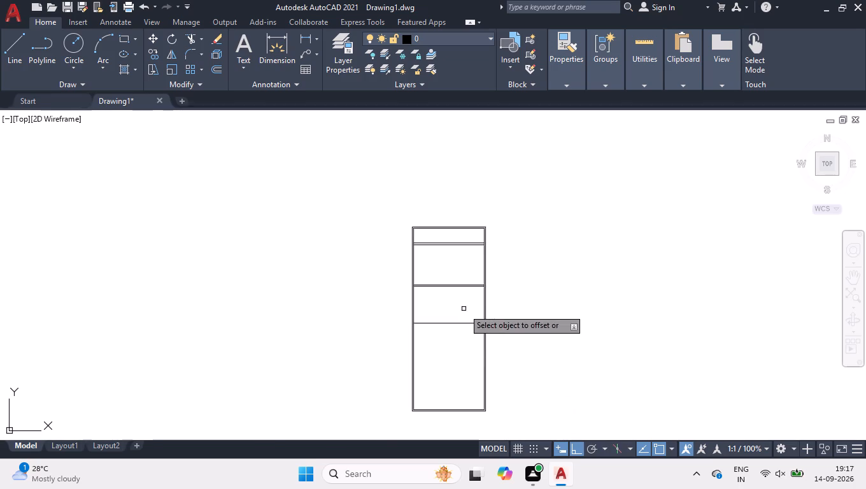
{"action": "scroll", "coordinate": [464, 408], "scroll_direction": "up", "scroll_amount": 3}
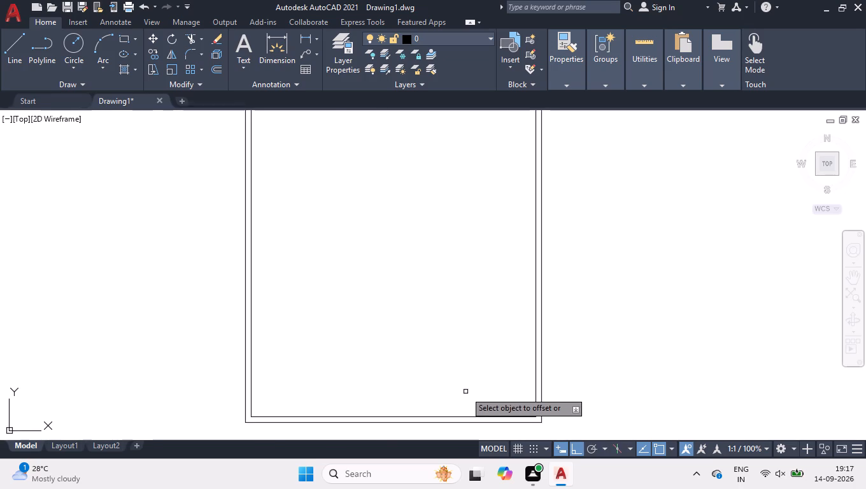
{"action": "scroll", "coordinate": [465, 392], "scroll_direction": "down", "scroll_amount": 1}
{"action": "left_click", "coordinate": [460, 190]}
{"action": "left_click", "coordinate": [455, 229]}
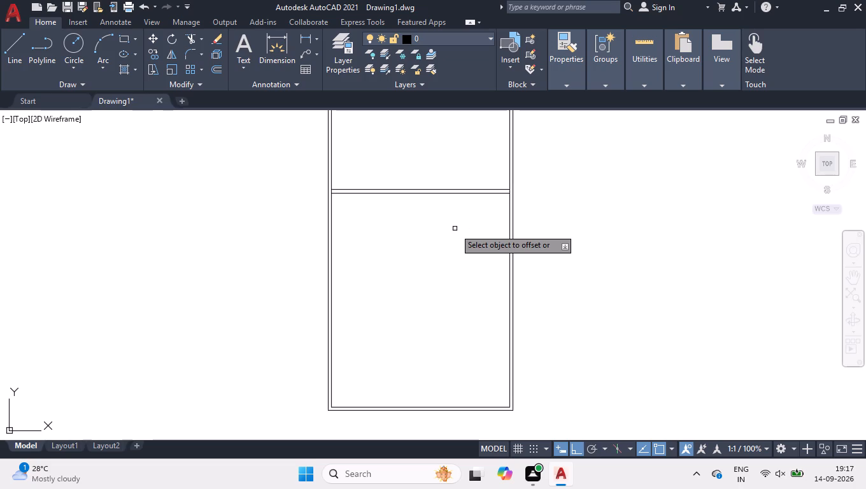
{"action": "key", "text": "Return"}
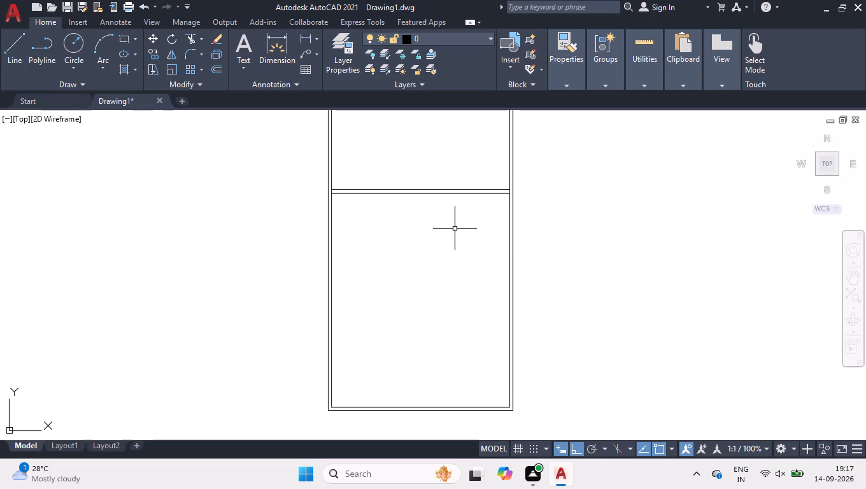
Trim the inner side-wall lines between the two lines of the first partition to open both wall junctions.
{"action": "scroll", "coordinate": [465, 260], "scroll_direction": "down", "scroll_amount": 2}
{"action": "scroll", "coordinate": [462, 139], "scroll_direction": "up", "scroll_amount": 4}
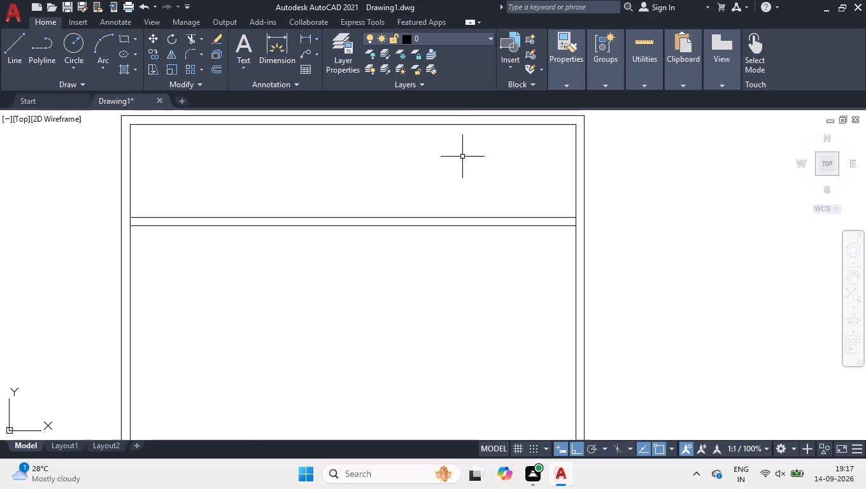
{"action": "type", "text": "TR"}
{"action": "key", "text": "Return"}
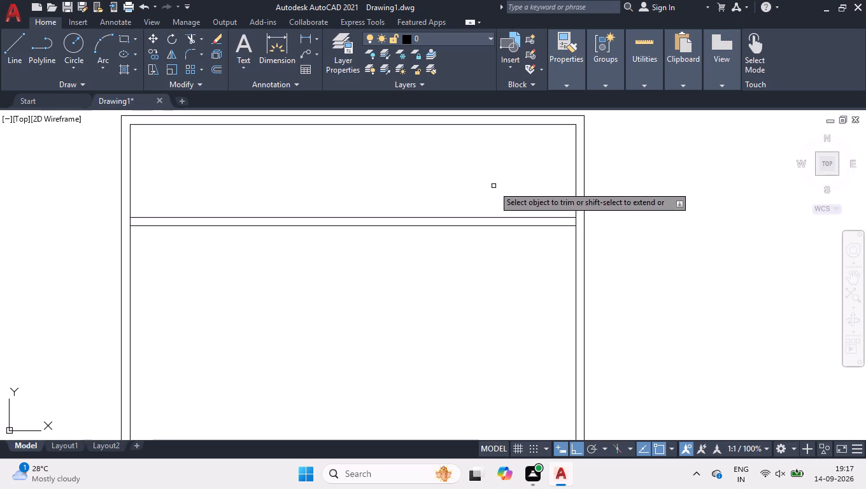
{"action": "left_click", "coordinate": [581, 221]}
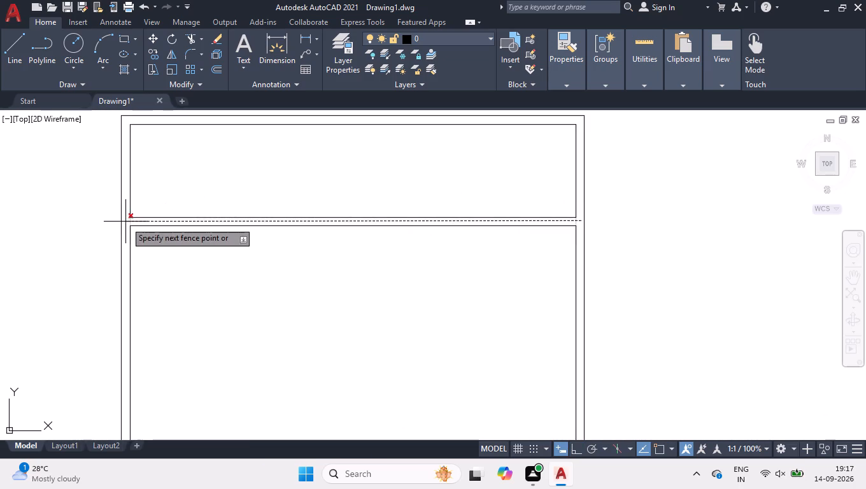
{"action": "left_click", "coordinate": [125, 222]}
Trim the inner side-wall lines where the second horizontal partition meets both outer walls.
{"action": "scroll", "coordinate": [300, 180], "scroll_direction": "down", "scroll_amount": 2}
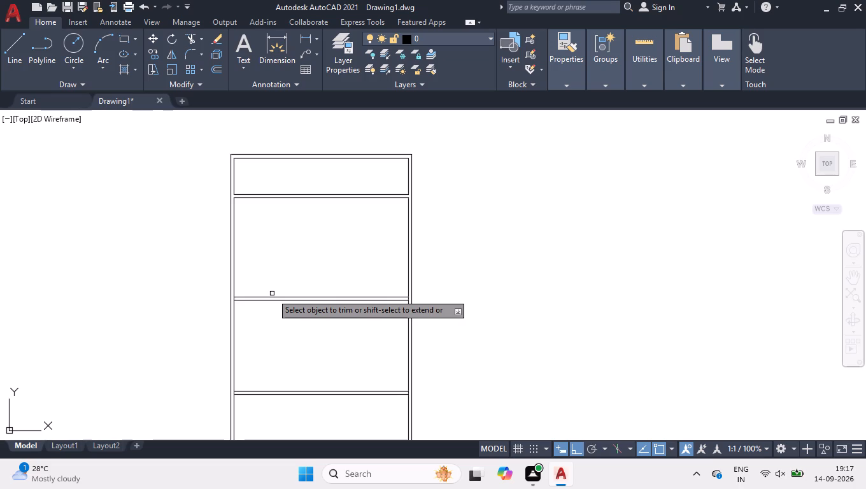
{"action": "scroll", "coordinate": [271, 294], "scroll_direction": "up", "scroll_amount": 2}
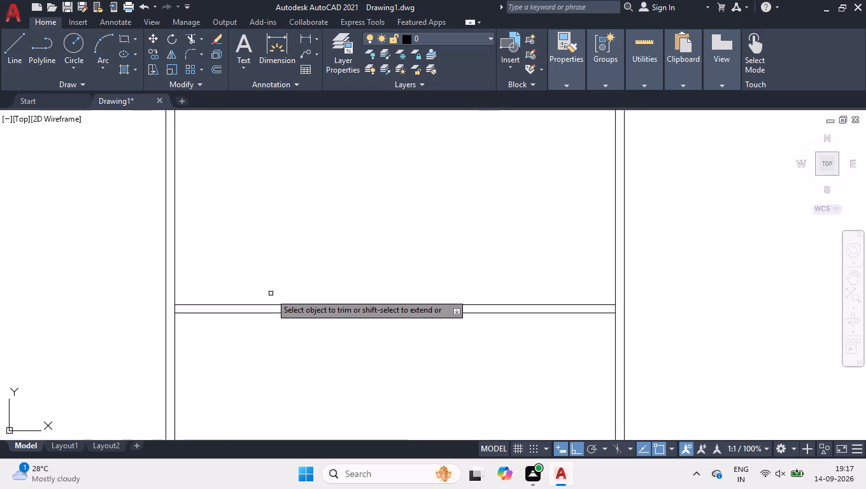
{"action": "scroll", "coordinate": [271, 294], "scroll_direction": "up", "scroll_amount": 1}
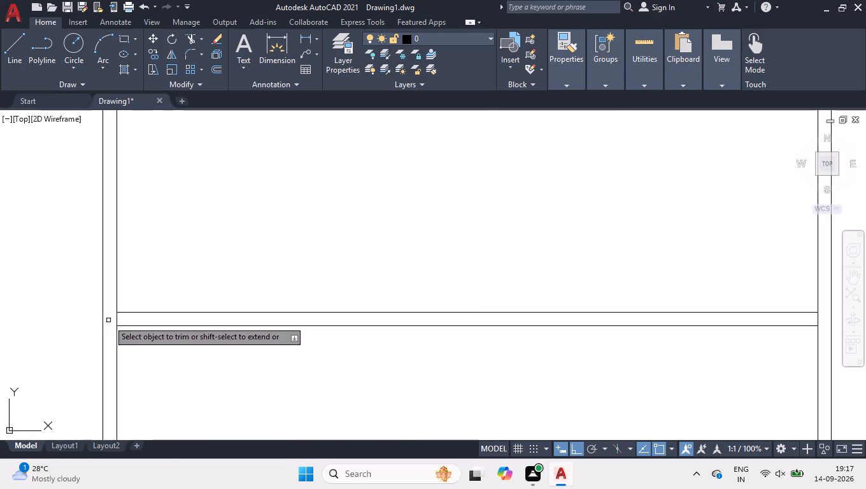
{"action": "left_click", "coordinate": [109, 320]}
{"action": "scroll", "coordinate": [180, 316], "scroll_direction": "down", "scroll_amount": 2}
{"action": "scroll", "coordinate": [430, 315], "scroll_direction": "up", "scroll_amount": 2}
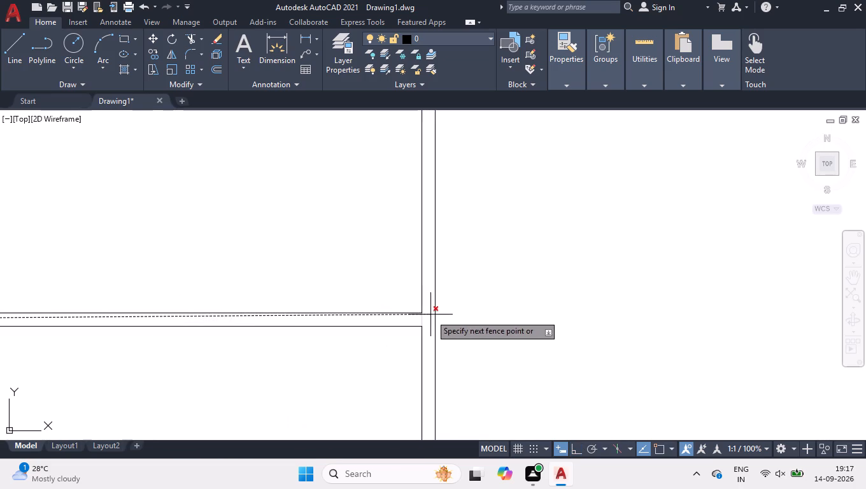
{"action": "left_click", "coordinate": [427, 318]}
Trim the inner side-wall lines where the third horizontal partition meets both outer walls.
{"action": "scroll", "coordinate": [389, 262], "scroll_direction": "down", "scroll_amount": 2}
{"action": "scroll", "coordinate": [337, 309], "scroll_direction": "down", "scroll_amount": 3}
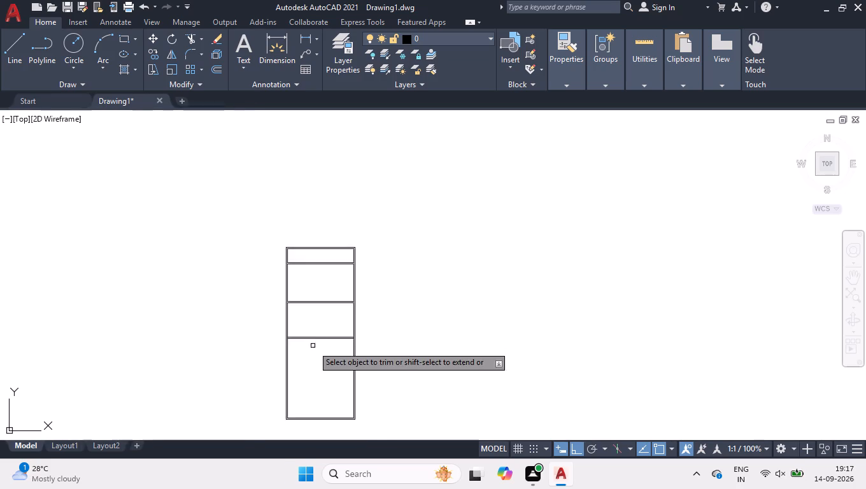
{"action": "scroll", "coordinate": [313, 346], "scroll_direction": "up", "scroll_amount": 4}
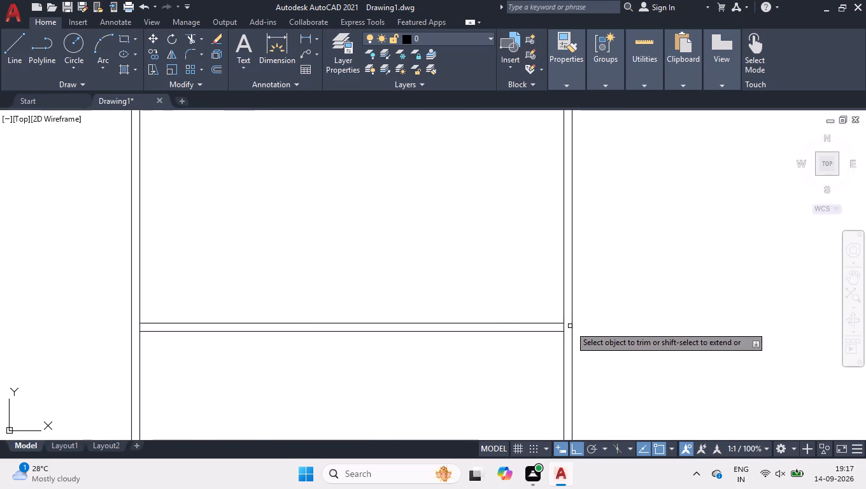
{"action": "left_click", "coordinate": [570, 326]}
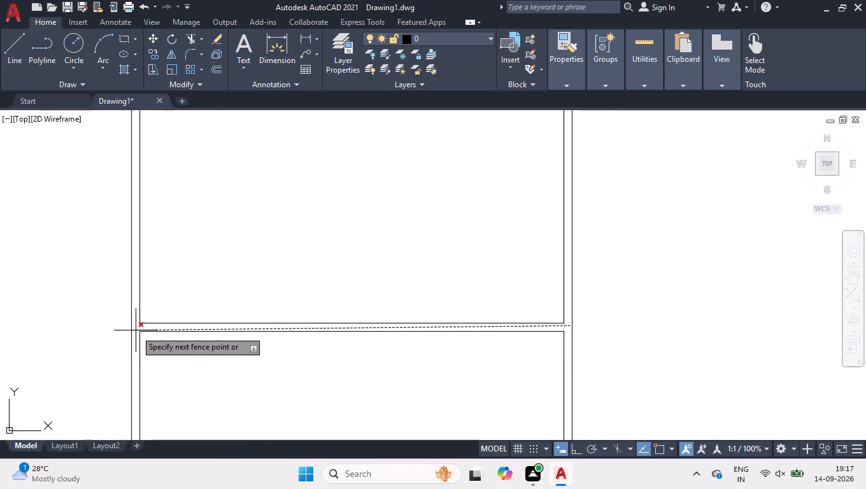
{"action": "left_click", "coordinate": [136, 330]}
{"action": "key", "text": "space"}
Offset the left inner wall line of the topmost room 6' to the right.
{"action": "scroll", "coordinate": [366, 257], "scroll_direction": "down", "scroll_amount": 2}
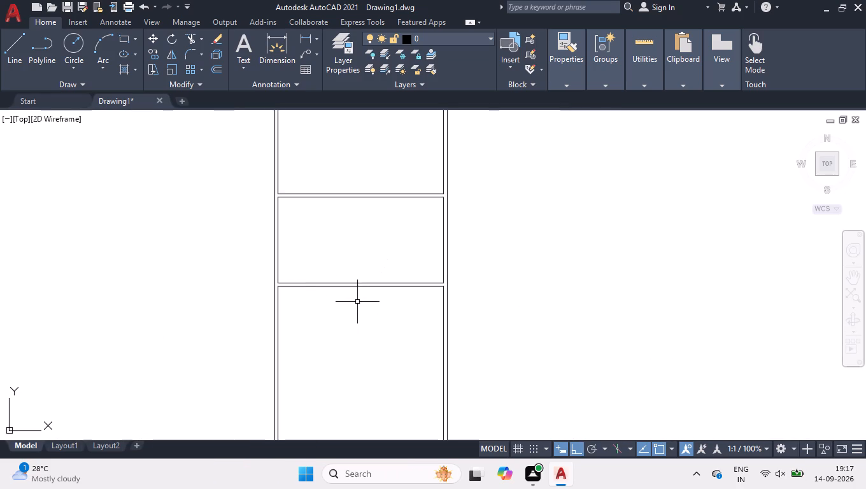
{"action": "scroll", "coordinate": [357, 301], "scroll_direction": "down", "scroll_amount": 2}
{"action": "scroll", "coordinate": [351, 327], "scroll_direction": "up", "scroll_amount": 1}
{"action": "scroll", "coordinate": [366, 139], "scroll_direction": "up", "scroll_amount": 3}
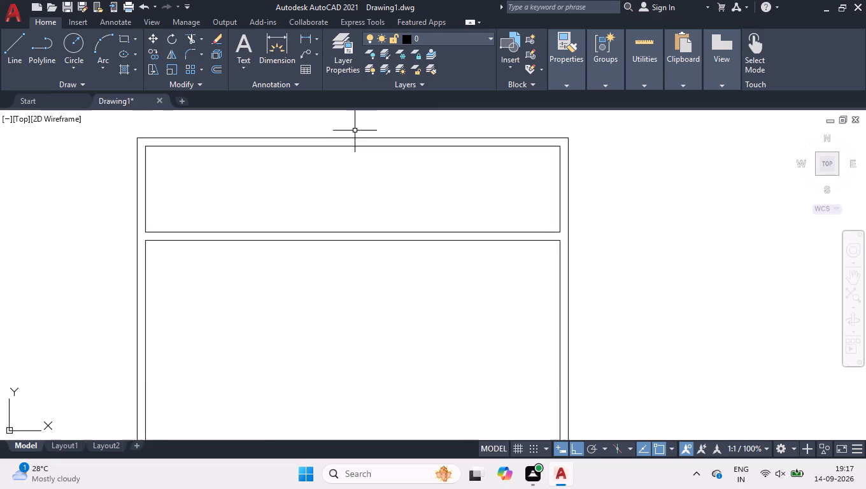
{"action": "scroll", "coordinate": [359, 174], "scroll_direction": "down", "scroll_amount": 2}
{"action": "scroll", "coordinate": [344, 164], "scroll_direction": "up", "scroll_amount": 1}
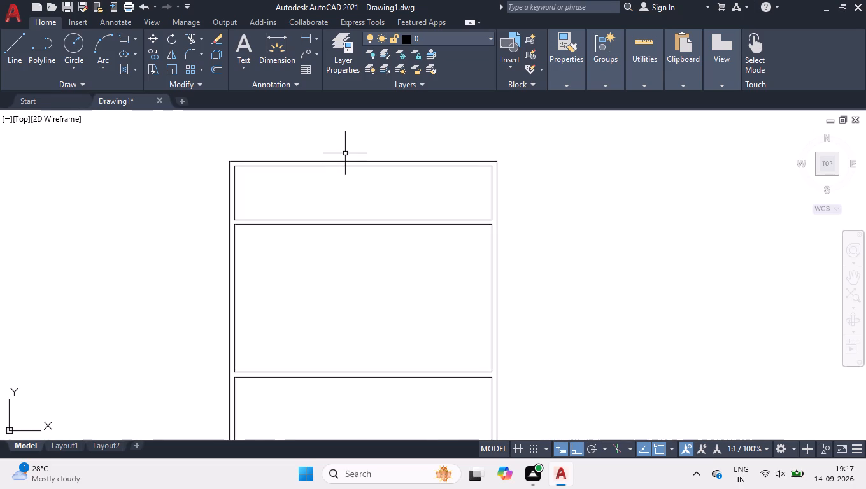
{"action": "scroll", "coordinate": [345, 152], "scroll_direction": "up", "scroll_amount": 2}
{"action": "type", "text": "OFF"}
{"action": "key", "text": "Return"}
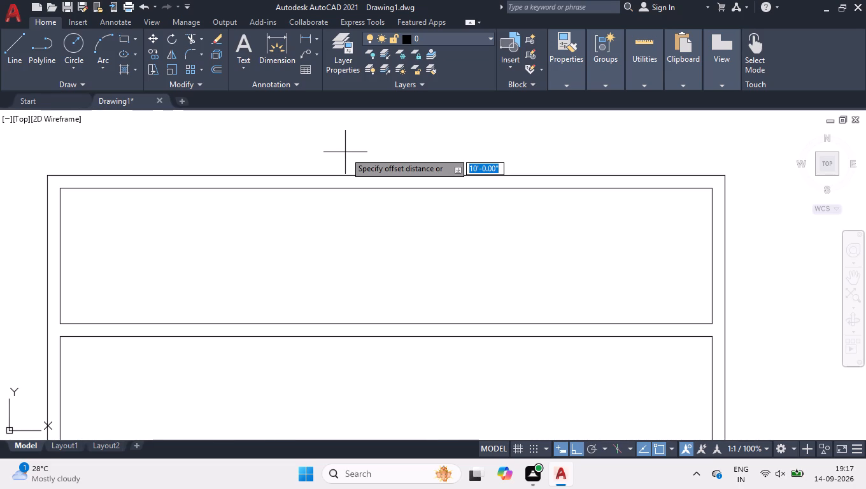
{"action": "type", "text": "6'"}
{"action": "key", "text": "Return"}
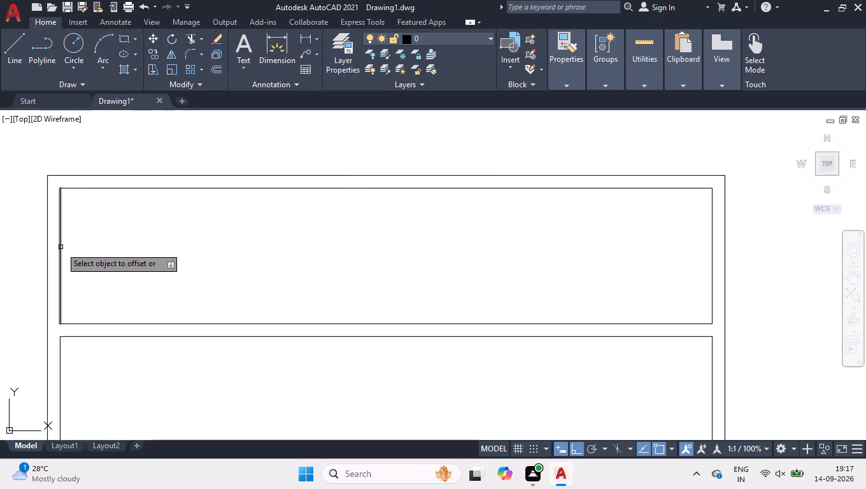
{"action": "left_click", "coordinate": [60, 247]}
{"action": "left_click", "coordinate": [220, 267]}
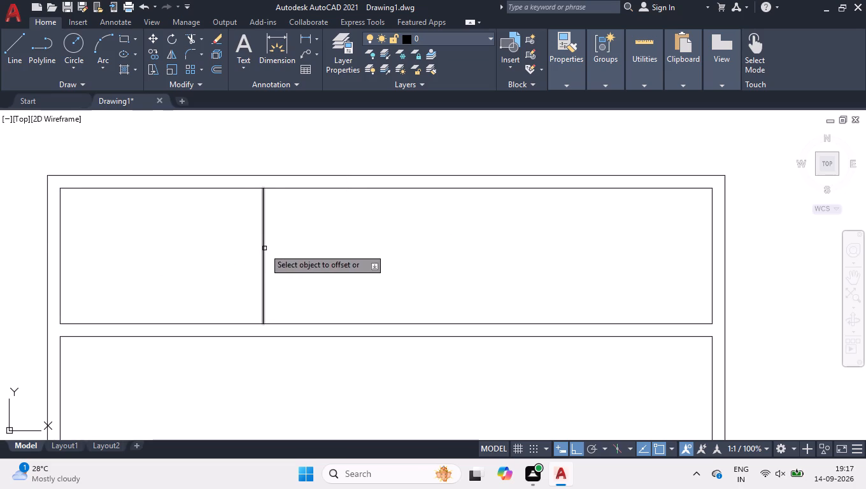
Offset the new vertical line 4.5" to the right to form the first vertical partition wall.
{"action": "left_click", "coordinate": [264, 248]}
{"action": "type", "text": "4.5"}
{"action": "key", "text": "Return"}
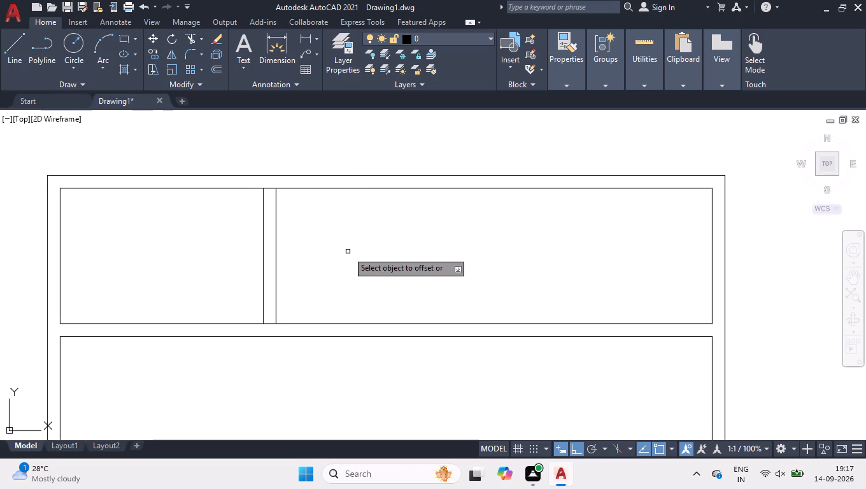
Offset the right line of the first vertical partition 6'6" to the right.
{"action": "left_click", "coordinate": [277, 235]}
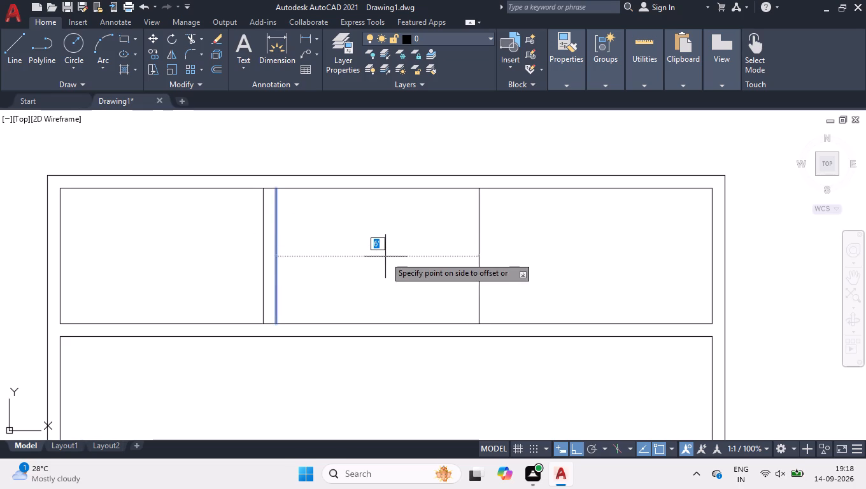
{"action": "type", "text": "6'6"}
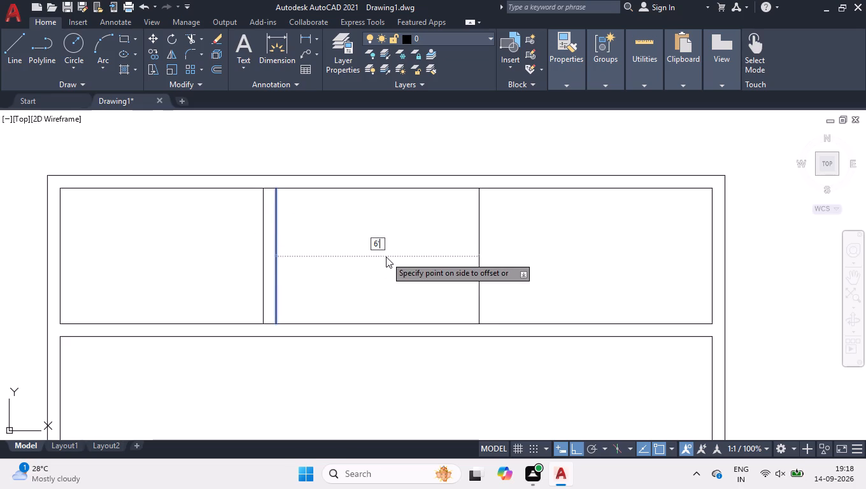
{"action": "key", "text": "Return"}
Offset the new vertical line 4.5" to the right to form the second vertical partition wall.
{"action": "scroll", "coordinate": [387, 267], "scroll_direction": "down", "scroll_amount": 3}
{"action": "scroll", "coordinate": [416, 267], "scroll_direction": "up", "scroll_amount": 1}
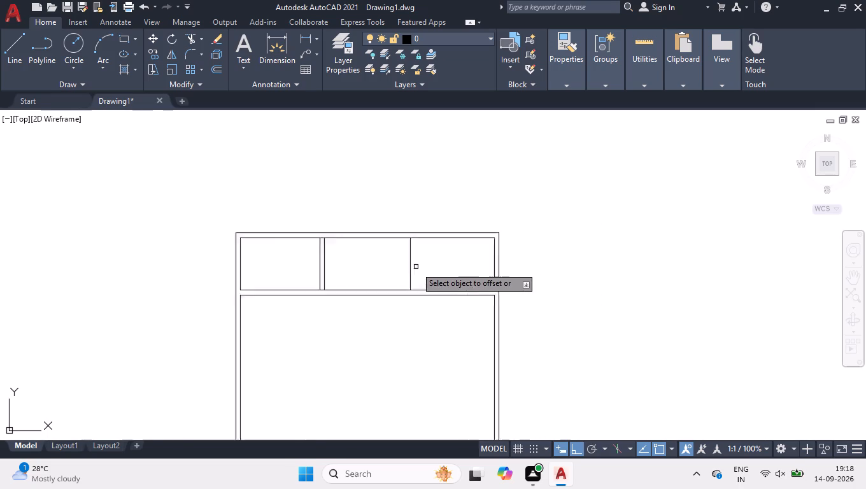
{"action": "scroll", "coordinate": [416, 267], "scroll_direction": "up", "scroll_amount": 3}
{"action": "left_click", "coordinate": [369, 257]}
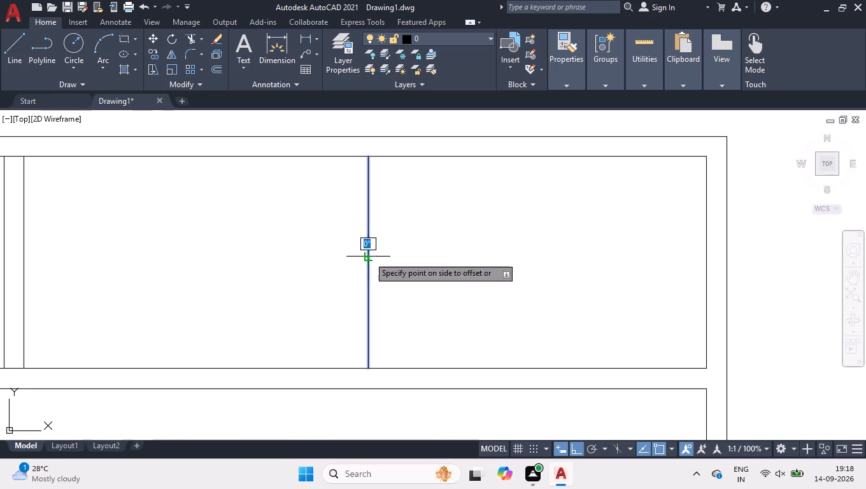
{"action": "type", "text": "4.5"}
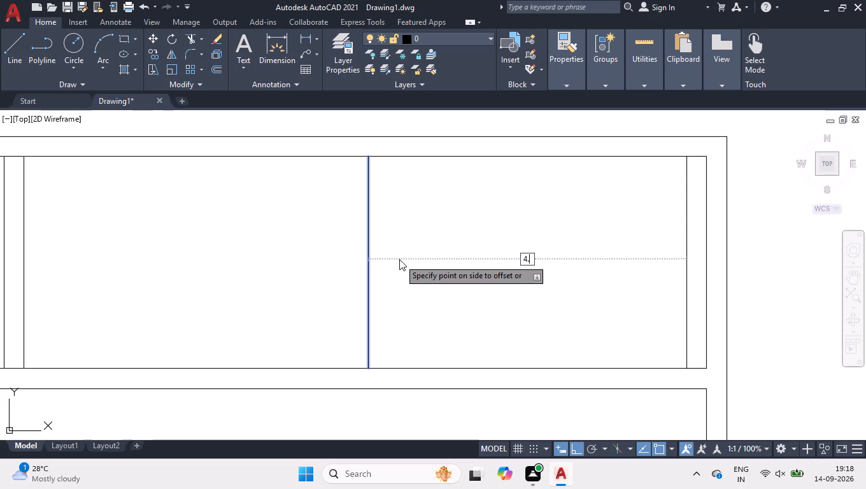
{"action": "key", "text": "Return"}
{"action": "key", "text": "Return"}
Trim the horizontal wall lines between the faces of both vertical partitions, above and below, to open their junctions.
{"action": "scroll", "coordinate": [402, 252], "scroll_direction": "down", "scroll_amount": 3}
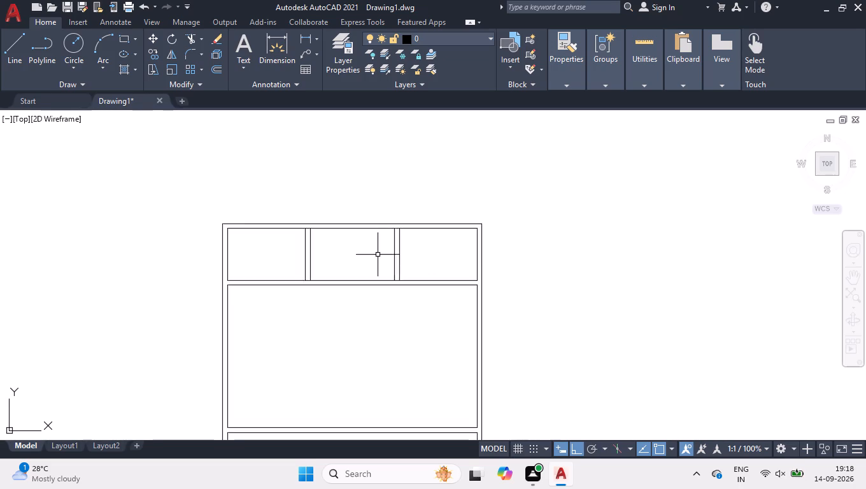
{"action": "scroll", "coordinate": [373, 253], "scroll_direction": "up", "scroll_amount": 3}
{"action": "type", "text": "TR"}
{"action": "key", "text": "space"}
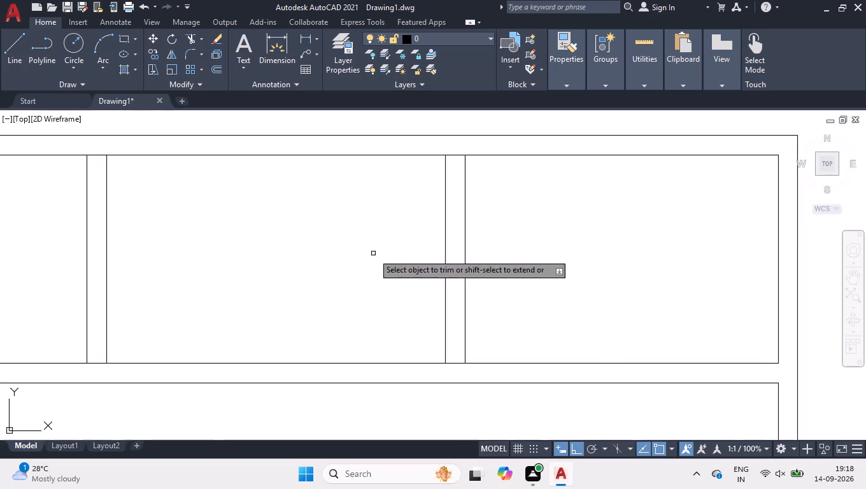
{"action": "left_click", "coordinate": [454, 144]}
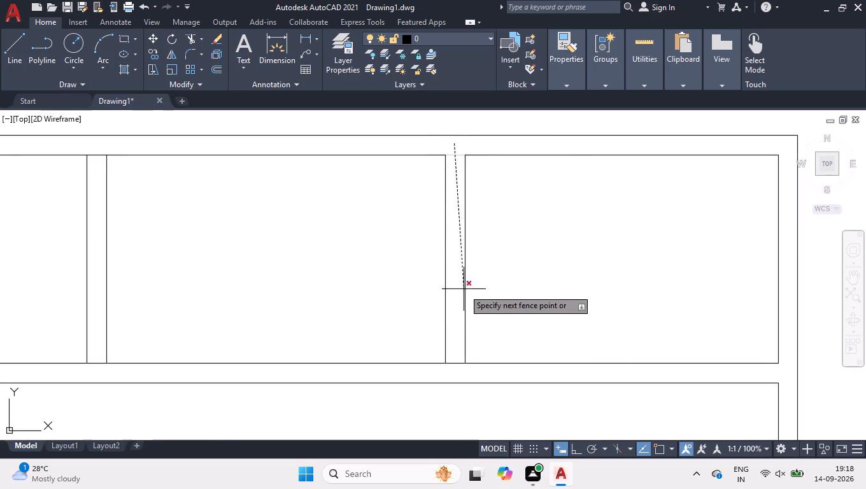
{"action": "left_click", "coordinate": [454, 374]}
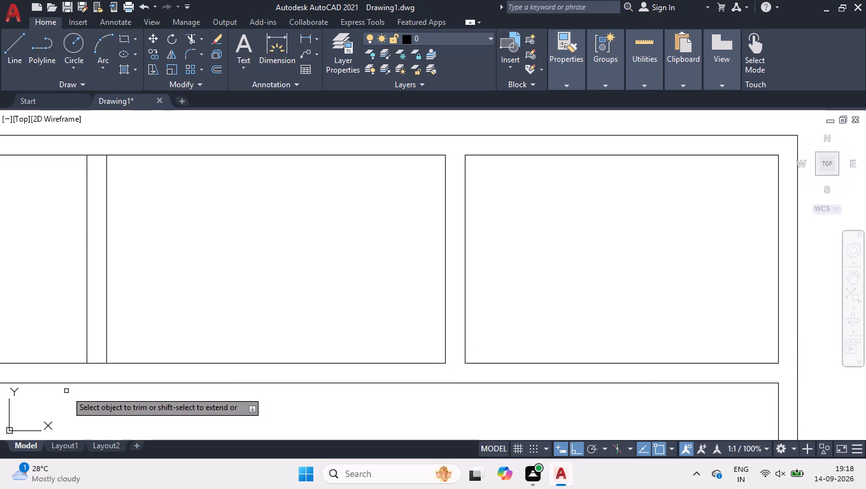
{"action": "left_click", "coordinate": [97, 370]}
{"action": "left_click", "coordinate": [97, 148]}
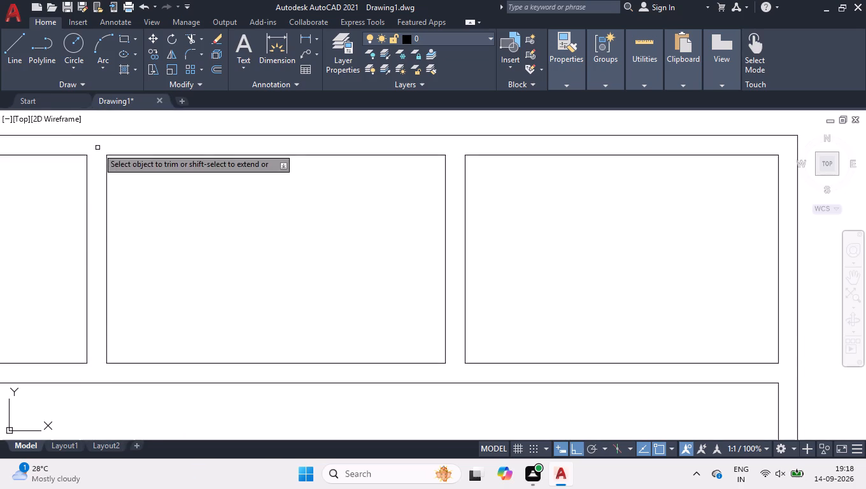
{"action": "key", "text": "space"}
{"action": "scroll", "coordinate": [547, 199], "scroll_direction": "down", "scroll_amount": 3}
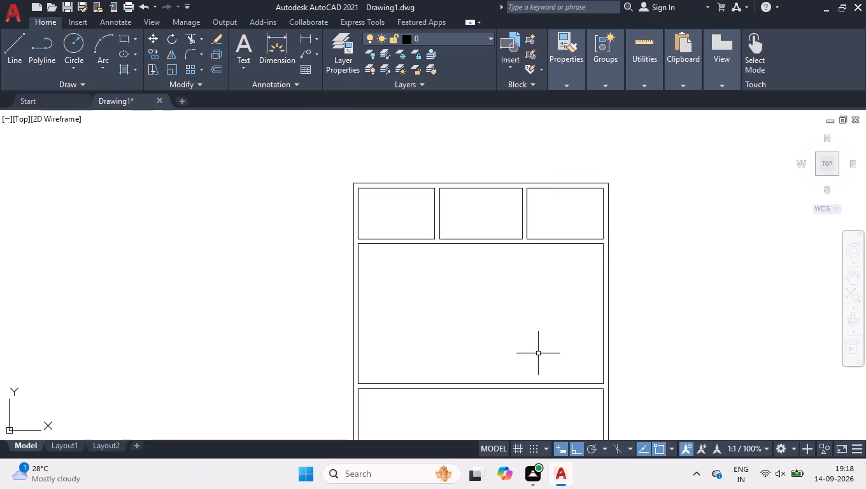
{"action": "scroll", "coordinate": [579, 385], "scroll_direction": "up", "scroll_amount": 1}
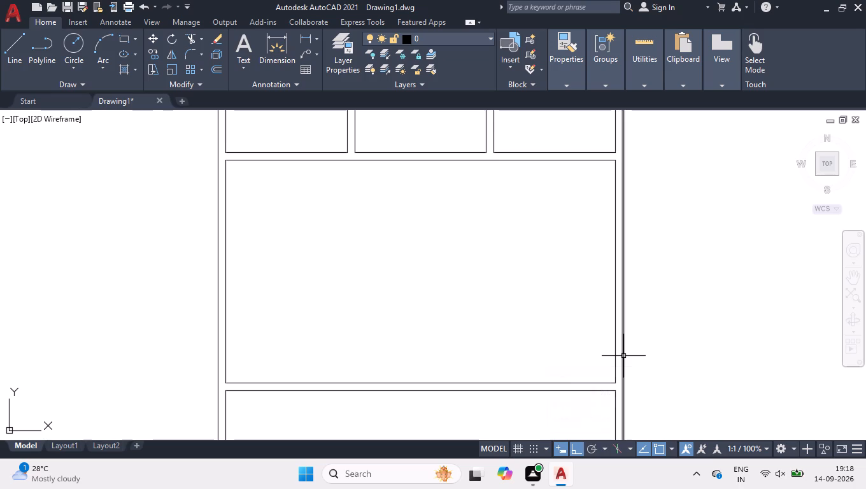
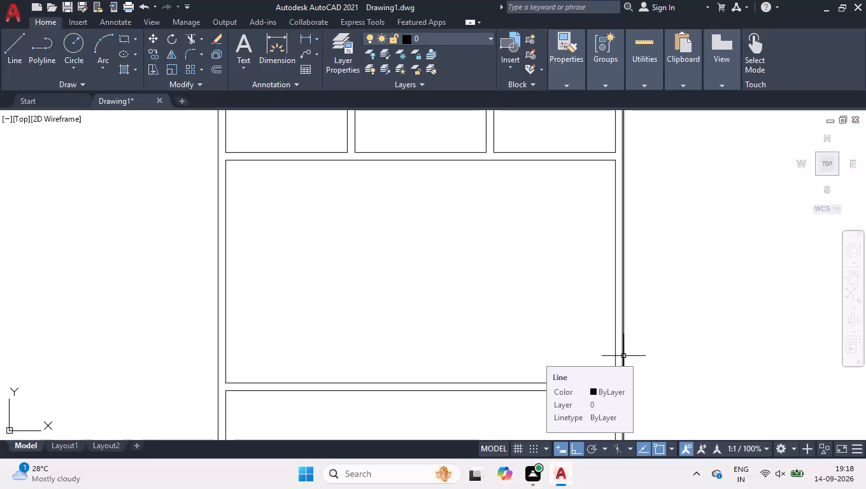
Offset the left inner wall line of the undivided room below the three compartments 9'4.5" to the right.
{"action": "type", "text": "OFF"}
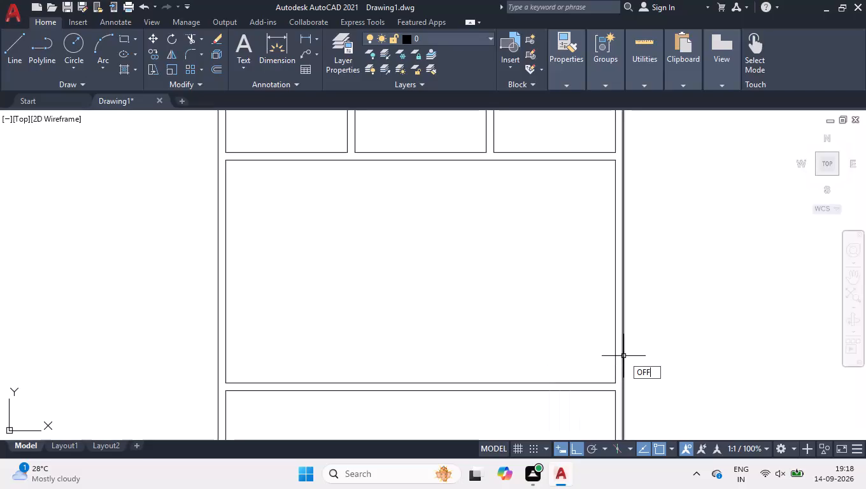
{"action": "key", "text": "Return"}
{"action": "type", "text": "9'4.5"}
{"action": "key", "text": "Return"}
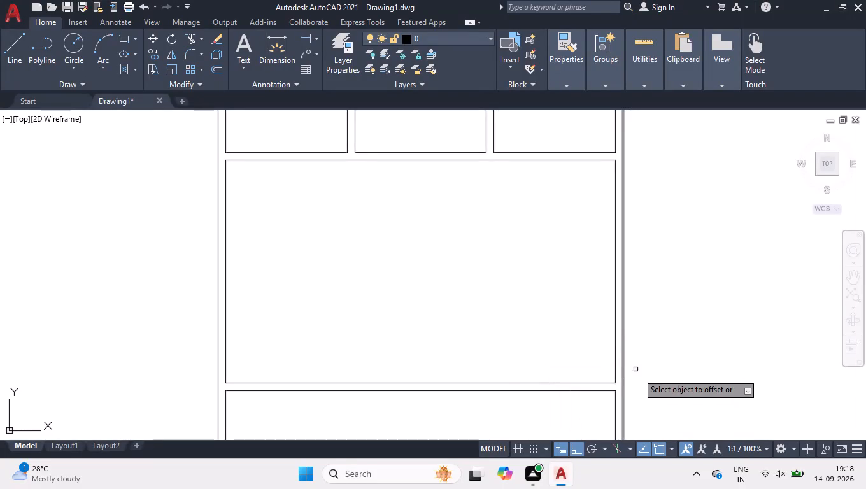
{"action": "left_click", "coordinate": [224, 289]}
{"action": "left_click", "coordinate": [502, 343]}
Offset the new vertical line 4.5" to the right to form the partition wall dividing this room.
{"action": "left_click", "coordinate": [415, 310]}
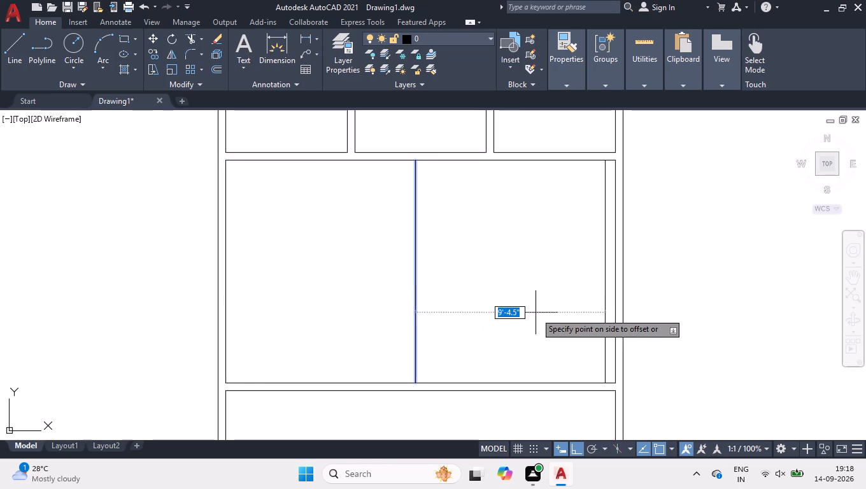
{"action": "type", "text": "4.5"}
{"action": "key", "text": "Return"}
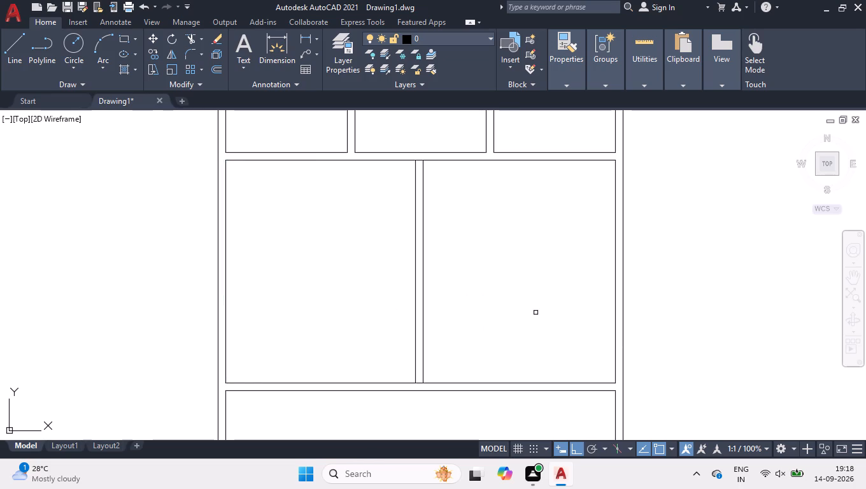
{"action": "key", "text": "Return"}
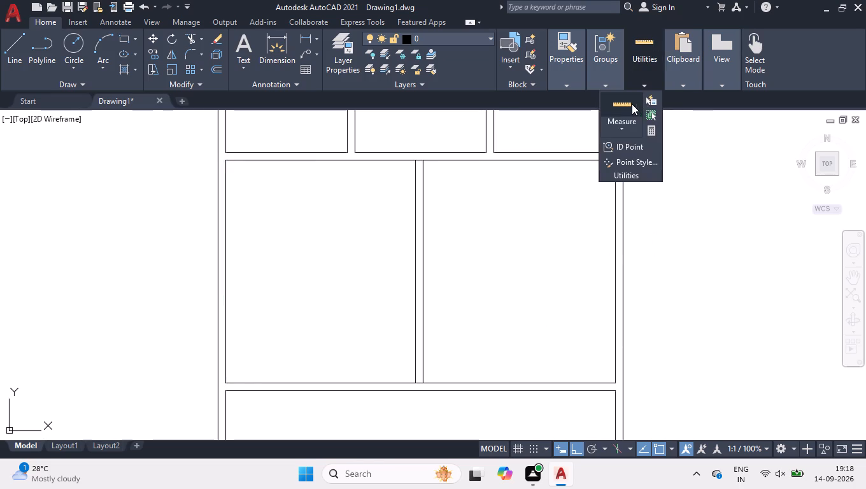
{"action": "left_click", "coordinate": [632, 104]}
{"action": "key", "text": "space"}
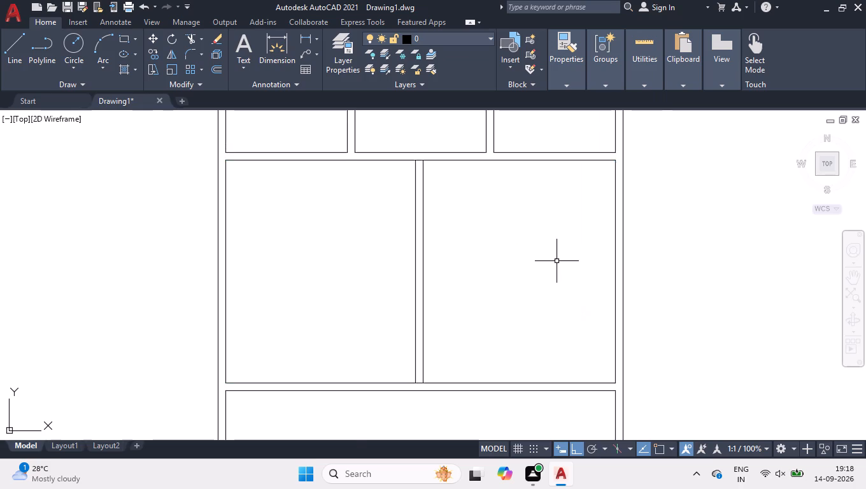
Trim the horizontal wall lines between the new partition's faces, above and below, to open both junctions.
{"action": "scroll", "coordinate": [557, 261], "scroll_direction": "down", "scroll_amount": 1}
{"action": "scroll", "coordinate": [489, 250], "scroll_direction": "up", "scroll_amount": 1}
{"action": "type", "text": "TR"}
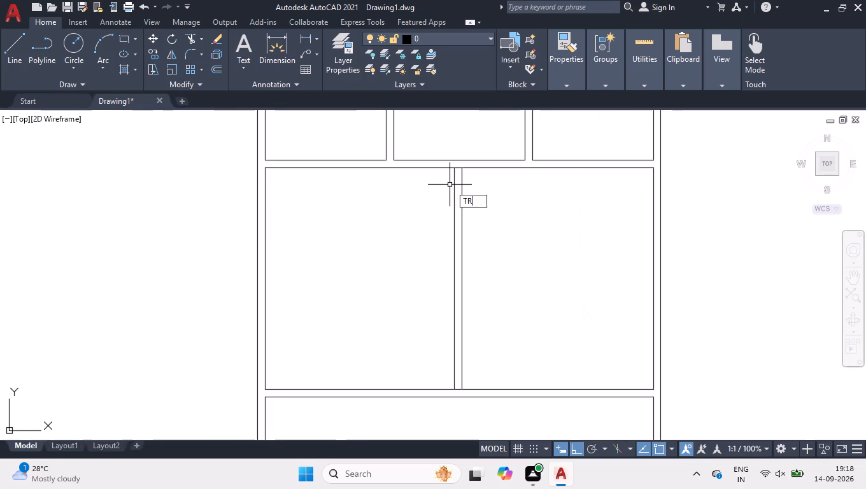
{"action": "key", "text": "space"}
{"action": "left_click", "coordinate": [458, 166]}
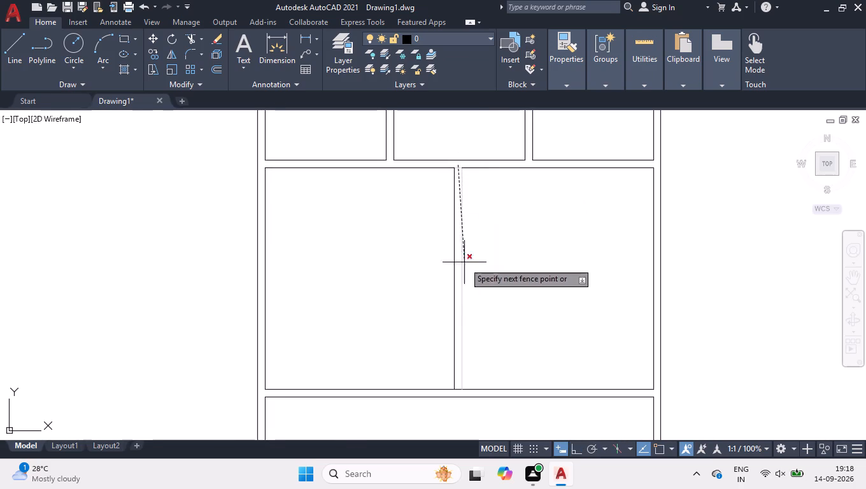
{"action": "left_click", "coordinate": [459, 393]}
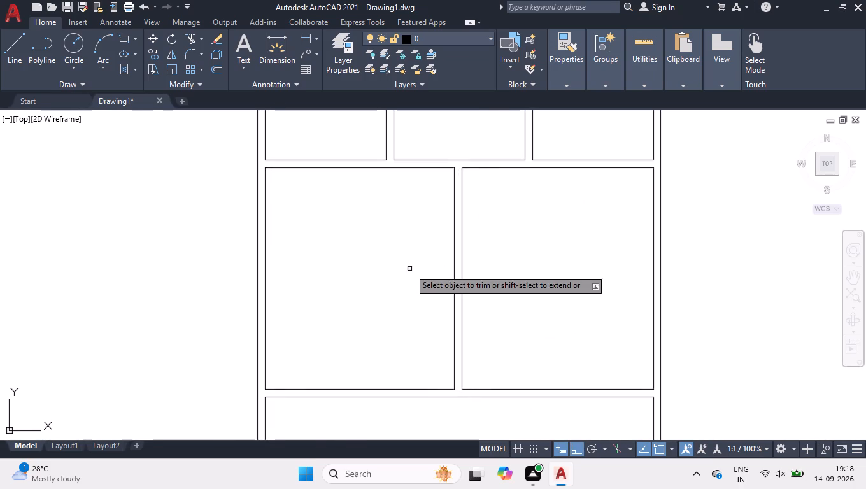
{"action": "key", "text": "space"}
Offset the left inner wall line of the next undivided room below 13' to the right.
{"action": "scroll", "coordinate": [409, 267], "scroll_direction": "down", "scroll_amount": 4}
{"action": "scroll", "coordinate": [420, 322], "scroll_direction": "up", "scroll_amount": 2}
{"action": "scroll", "coordinate": [403, 273], "scroll_direction": "up", "scroll_amount": 1}
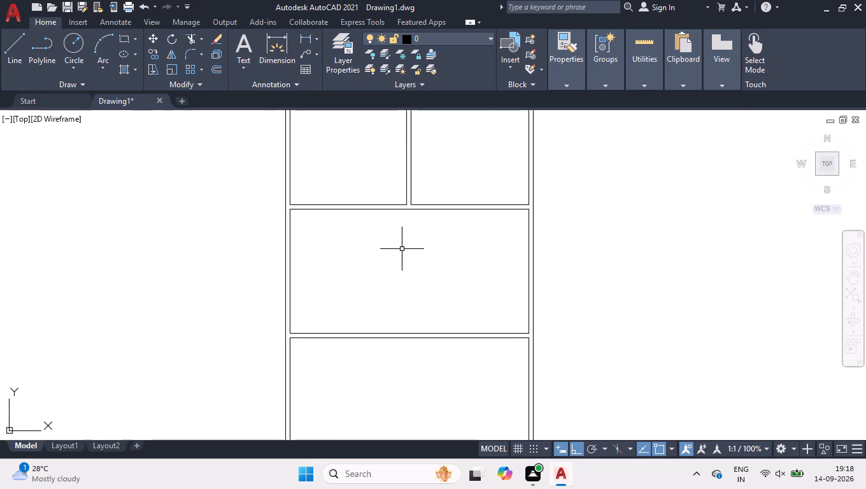
{"action": "scroll", "coordinate": [393, 230], "scroll_direction": "up", "scroll_amount": 2}
{"action": "scroll", "coordinate": [393, 230], "scroll_direction": "down", "scroll_amount": 1}
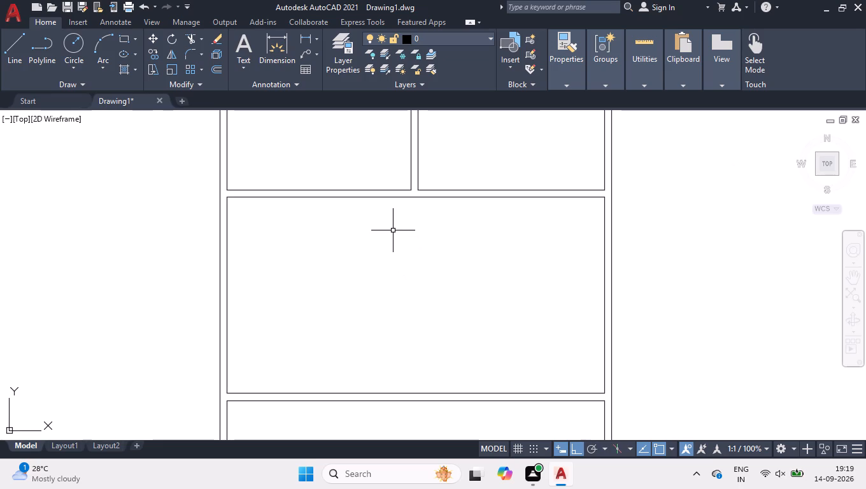
{"action": "type", "text": "OFF"}
{"action": "key", "text": "Return"}
{"action": "type", "text": "13'"}
{"action": "key", "text": "Return"}
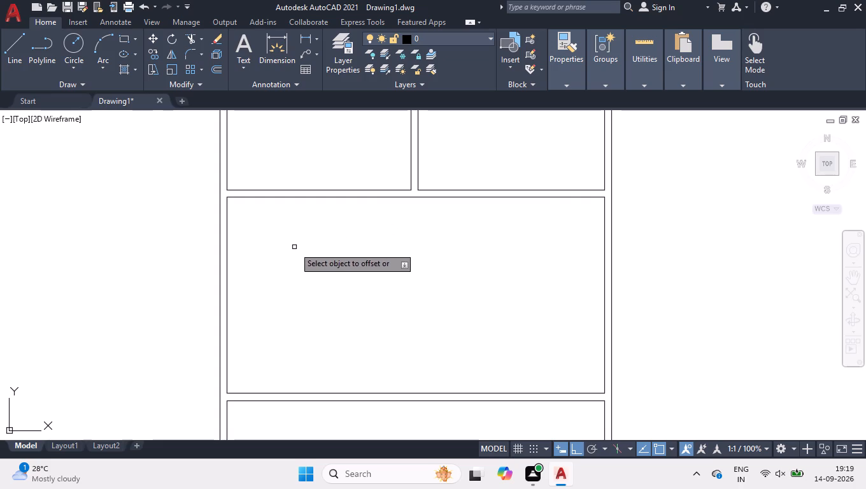
{"action": "left_click", "coordinate": [228, 266]}
{"action": "left_click", "coordinate": [437, 294]}
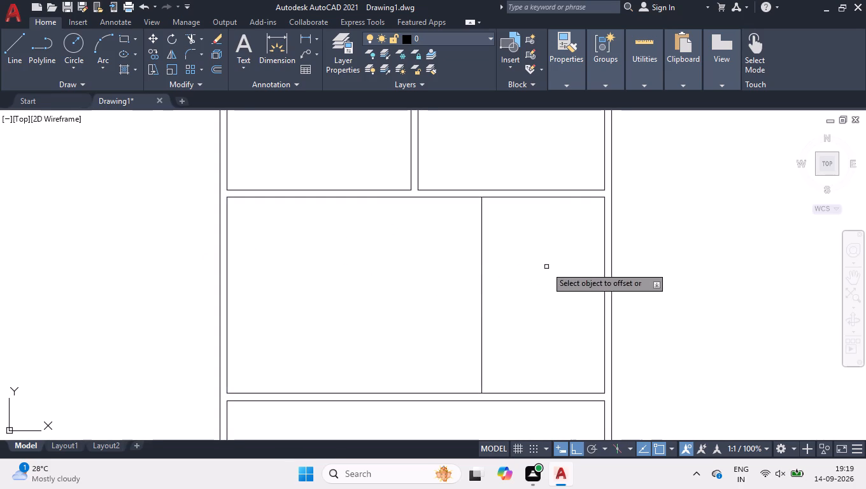
Offset the new vertical line 4.5" to the right to form this room's partition wall.
{"action": "left_click", "coordinate": [482, 276]}
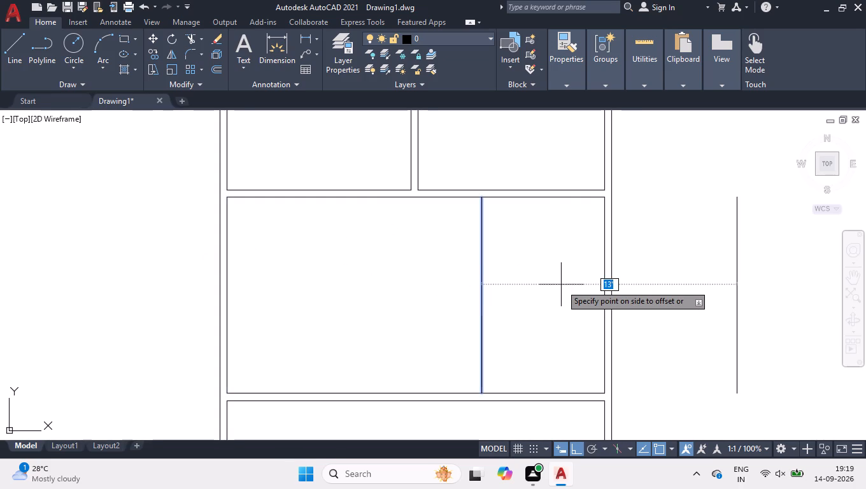
{"action": "type", "text": "4.5"}
{"action": "key", "text": "Return"}
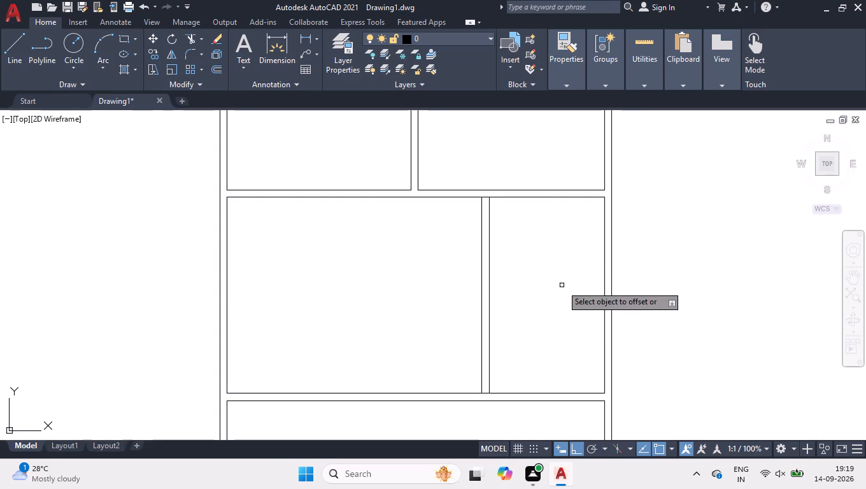
{"action": "key", "text": "Return"}
Trim the horizontal wall lines between this partition's faces at its upper and lower ends to open the junctions.
{"action": "key", "text": "r"}
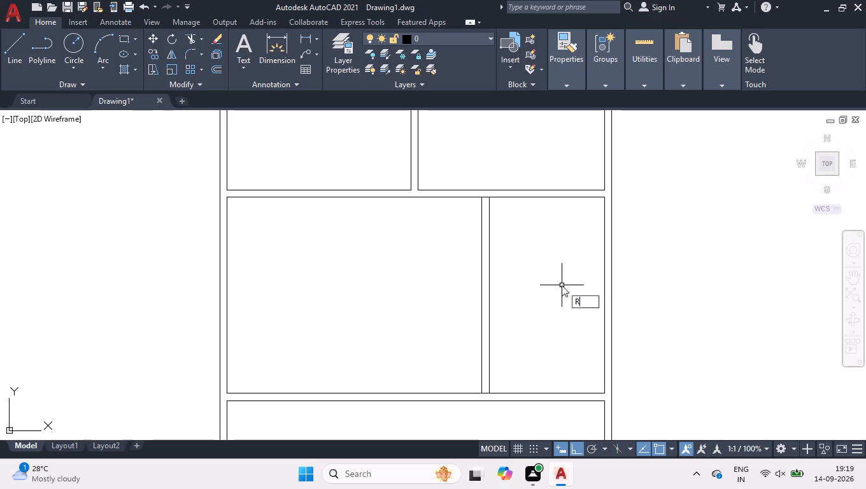
{"action": "key", "text": "Return"}
{"action": "type", "text": "TR"}
{"action": "key", "text": "Return"}
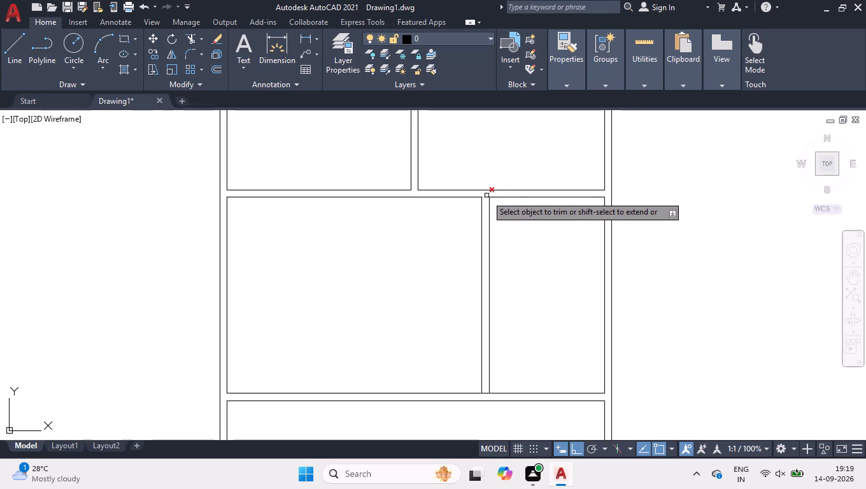
{"action": "left_click", "coordinate": [485, 194]}
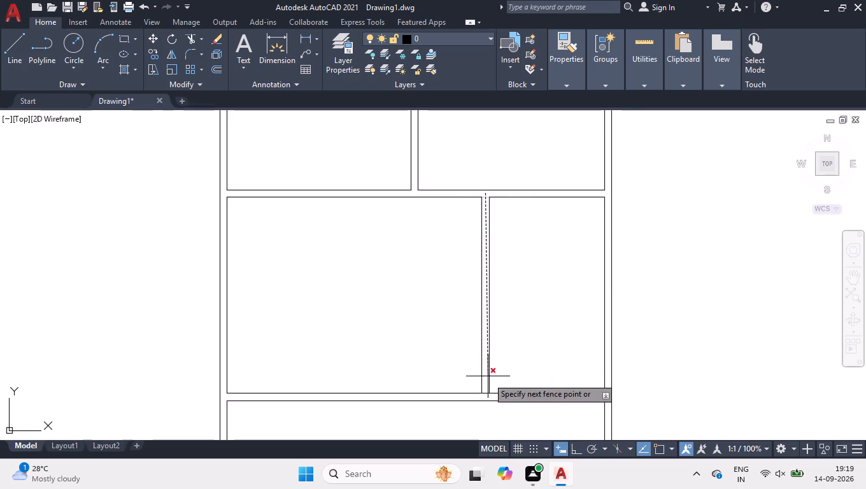
{"action": "left_click", "coordinate": [488, 397]}
{"action": "key", "text": "space"}
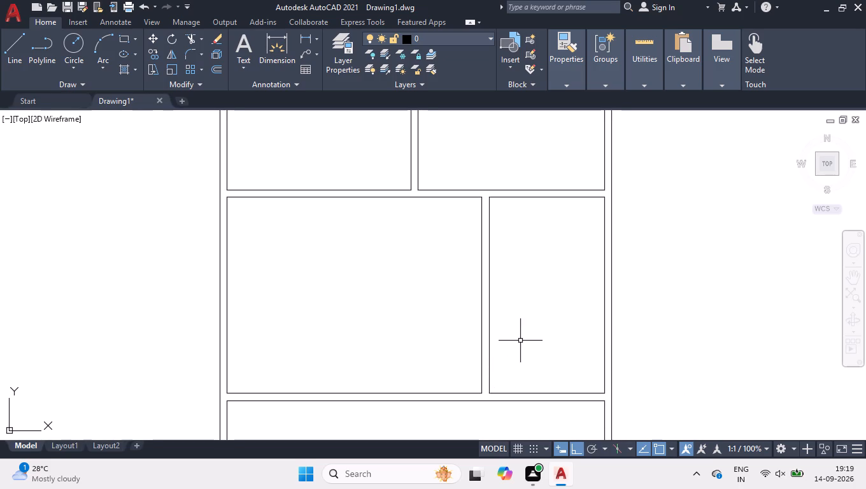
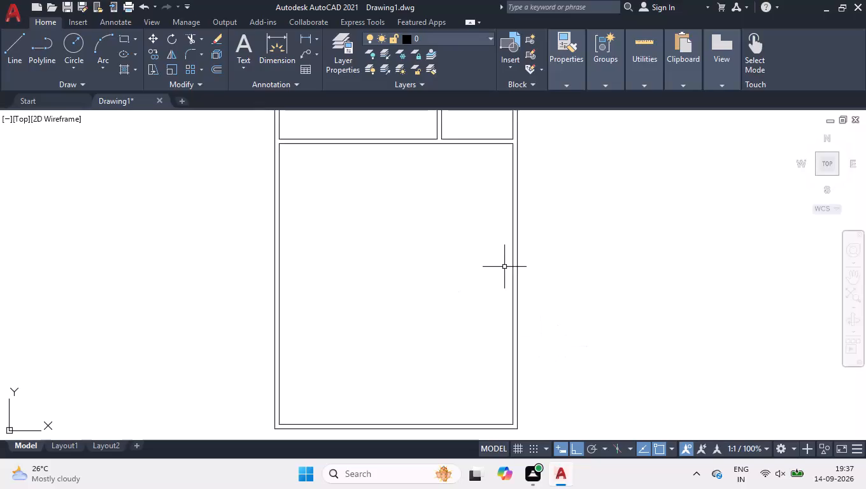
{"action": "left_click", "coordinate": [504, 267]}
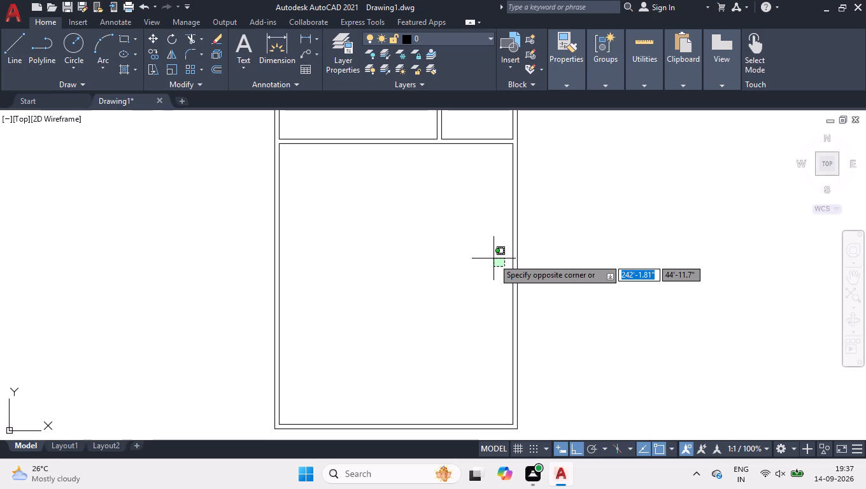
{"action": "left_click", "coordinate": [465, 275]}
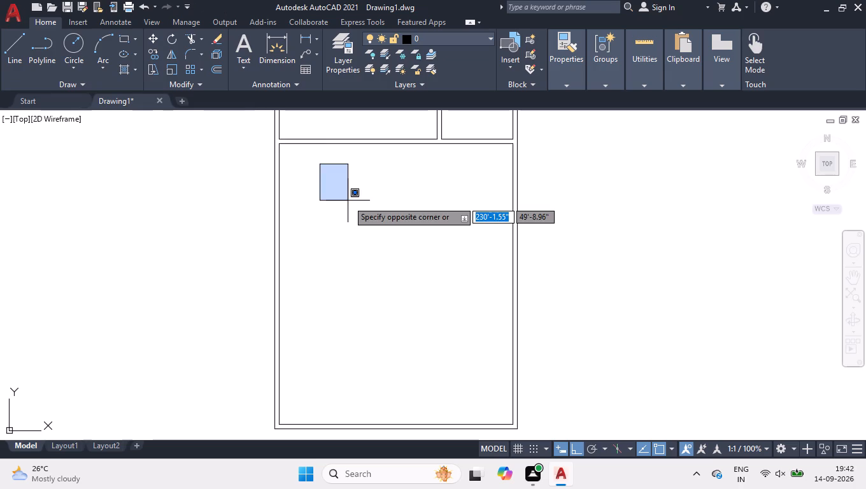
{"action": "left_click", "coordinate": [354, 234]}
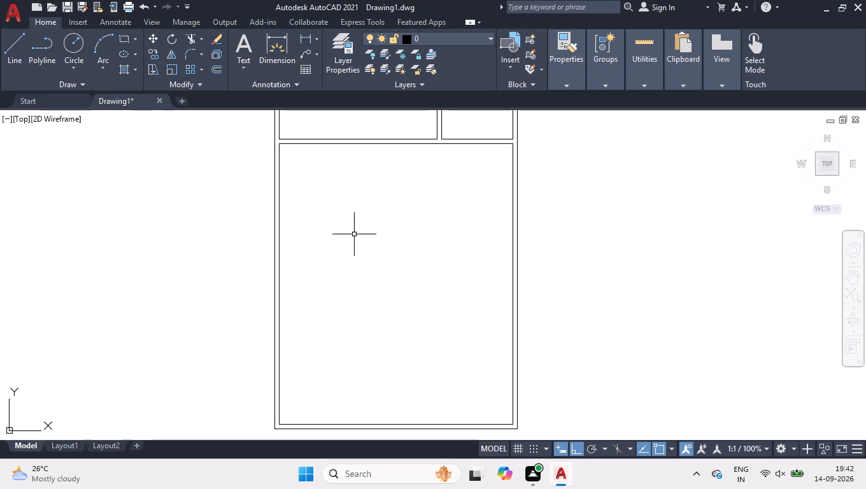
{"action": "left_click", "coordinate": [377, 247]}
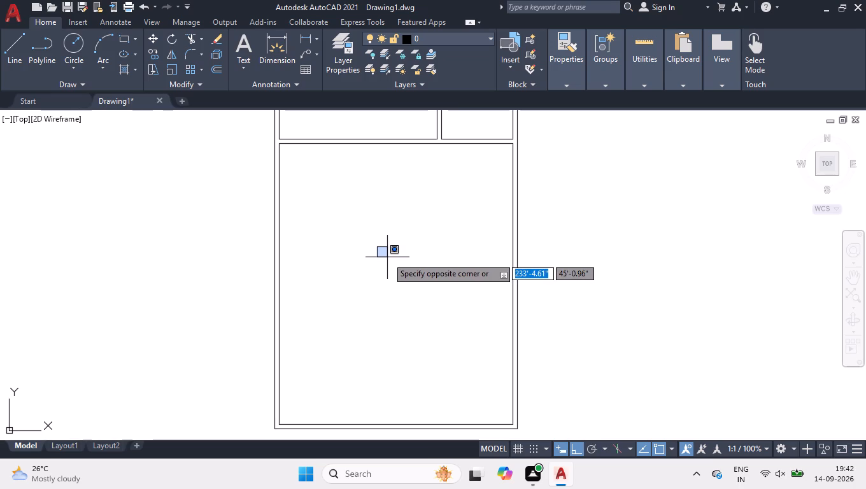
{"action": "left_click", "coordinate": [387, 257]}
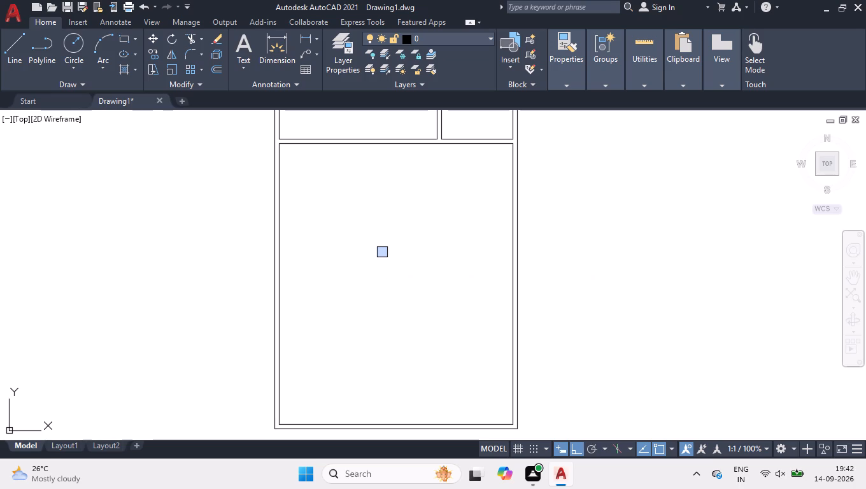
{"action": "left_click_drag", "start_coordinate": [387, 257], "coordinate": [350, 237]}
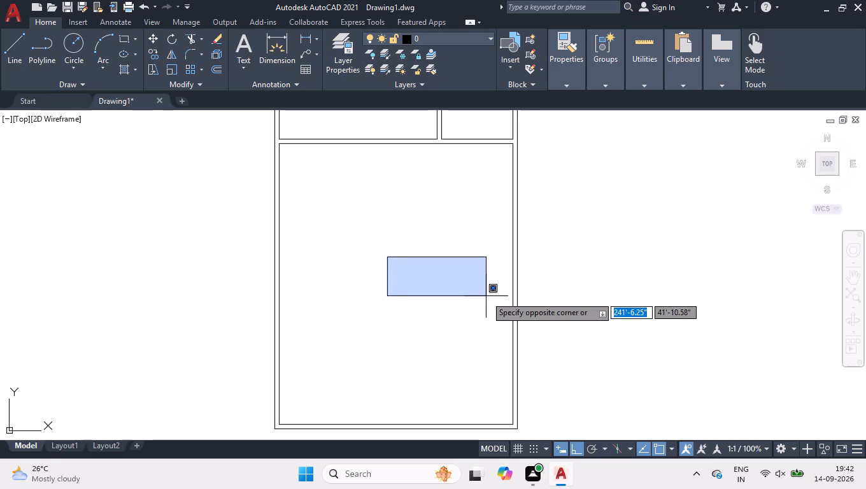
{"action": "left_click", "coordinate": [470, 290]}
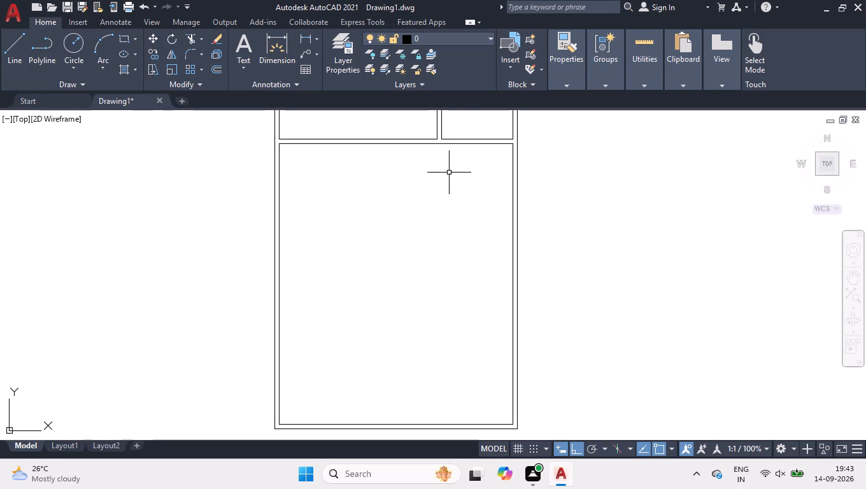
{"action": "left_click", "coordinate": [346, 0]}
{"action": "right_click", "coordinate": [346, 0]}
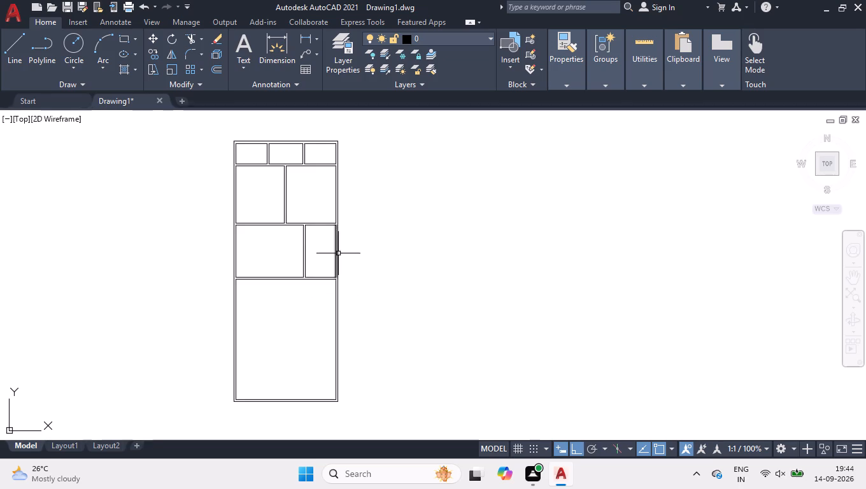
Measure the narrow room to the right of the 13' room's partition.
{"action": "scroll", "coordinate": [307, 230], "scroll_direction": "up", "scroll_amount": 3}
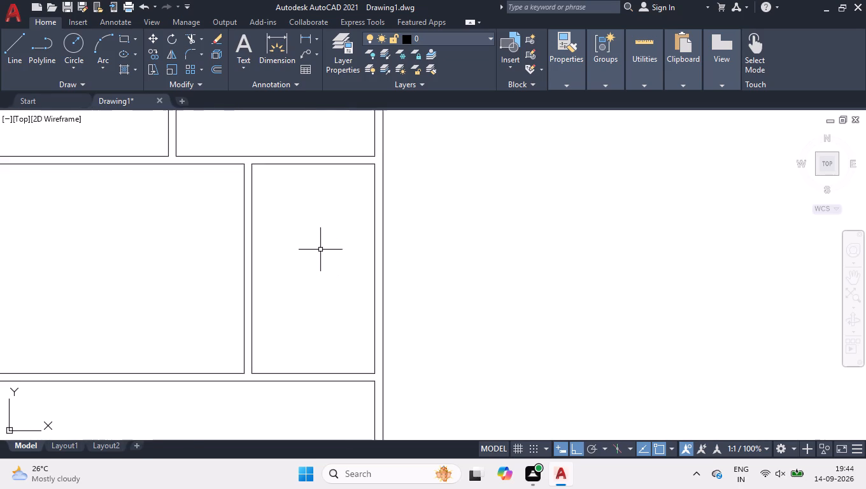
{"action": "left_click", "coordinate": [622, 104]}
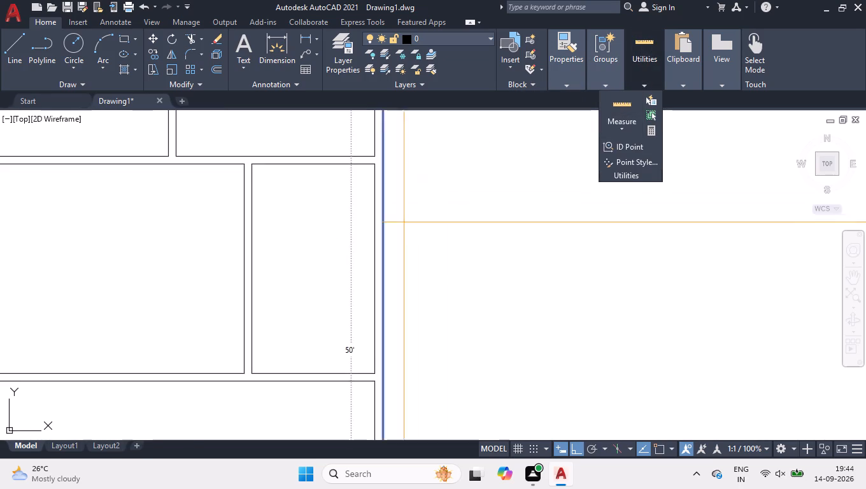
{"action": "key", "text": "space"}
Offset the bottom wall line of the narrow right-hand room 6'1.5" upward.
{"action": "type", "text": "OFF"}
{"action": "key", "text": "Return"}
{"action": "key", "text": "6"}
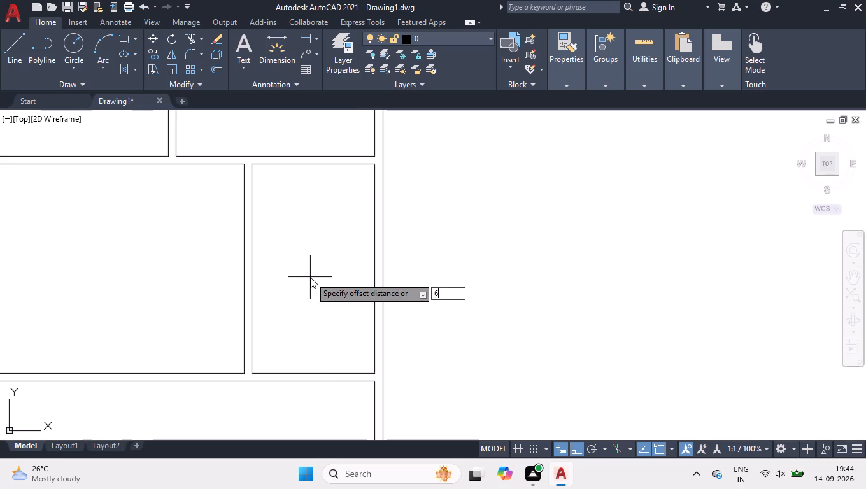
{"action": "key", "text": "apostrophe"}
{"action": "type", "text": "1.5"}
{"action": "key", "text": "Return"}
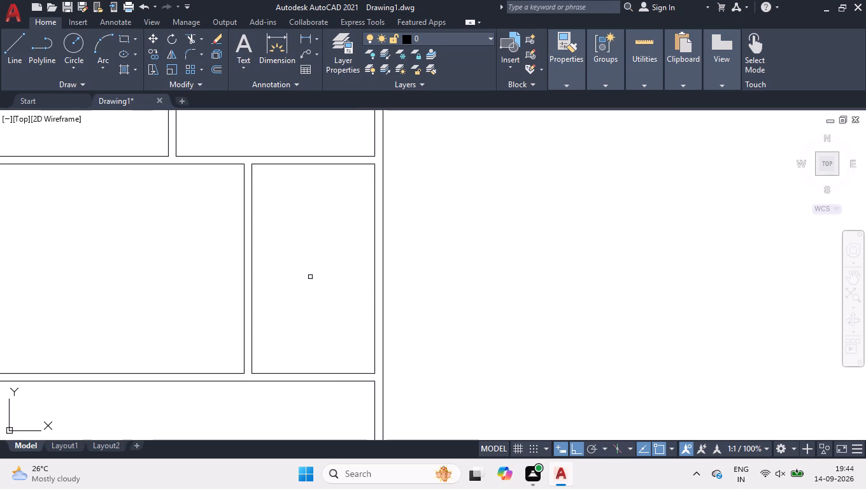
{"action": "left_click", "coordinate": [318, 373]}
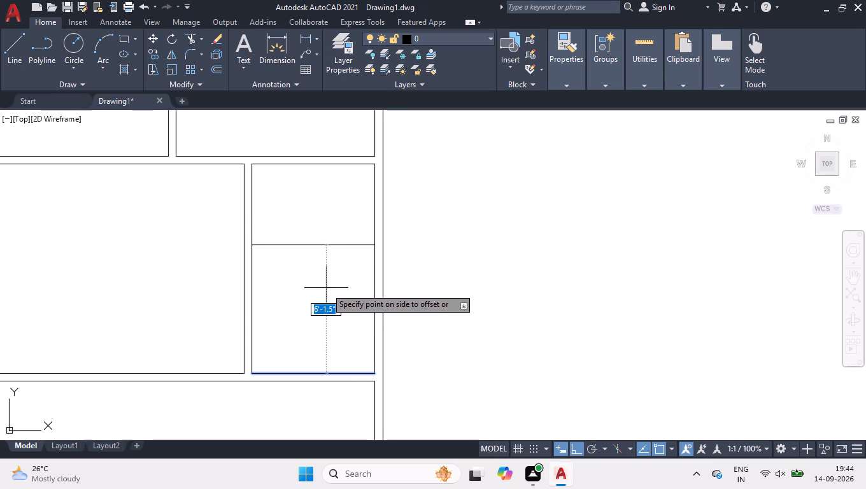
{"action": "left_click", "coordinate": [329, 282]}
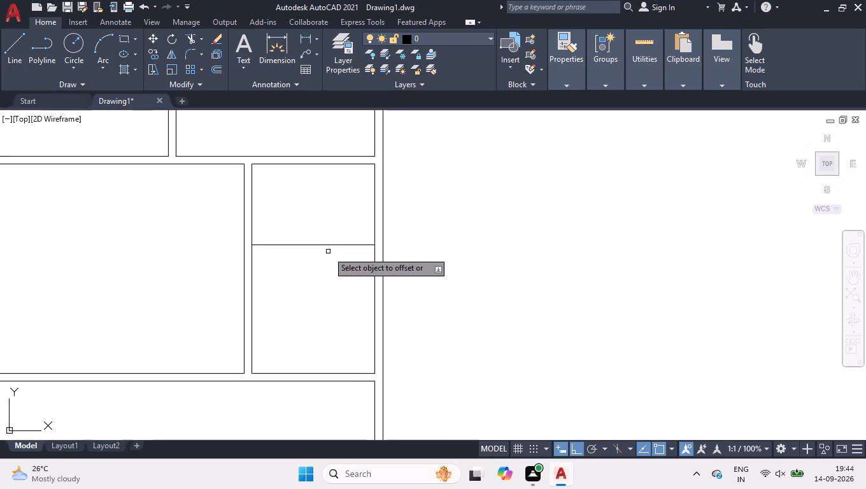
Offset the new horizontal line 4.5" upward to form the cross wall of the narrow room.
{"action": "left_click", "coordinate": [324, 244]}
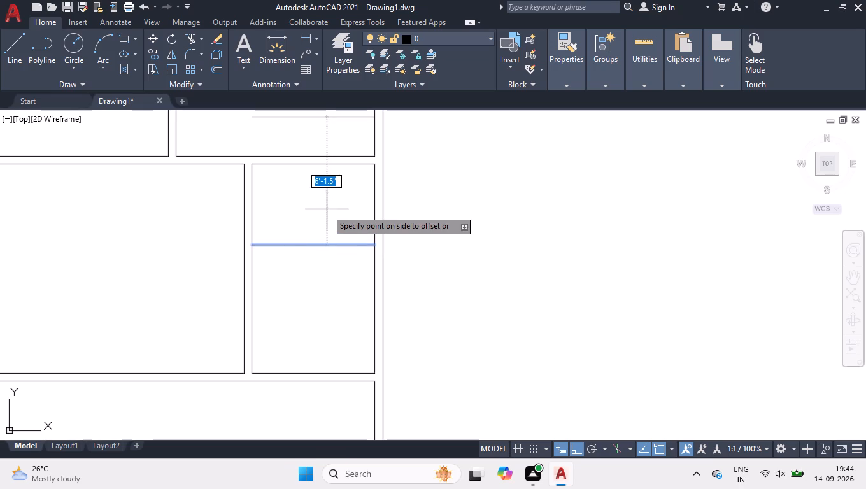
{"action": "type", "text": "4.5"}
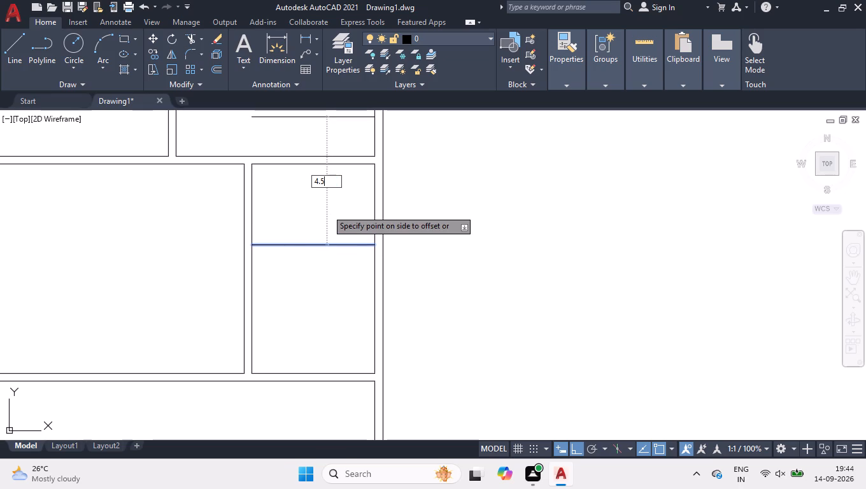
{"action": "key", "text": "Return"}
{"action": "key", "text": "Return"}
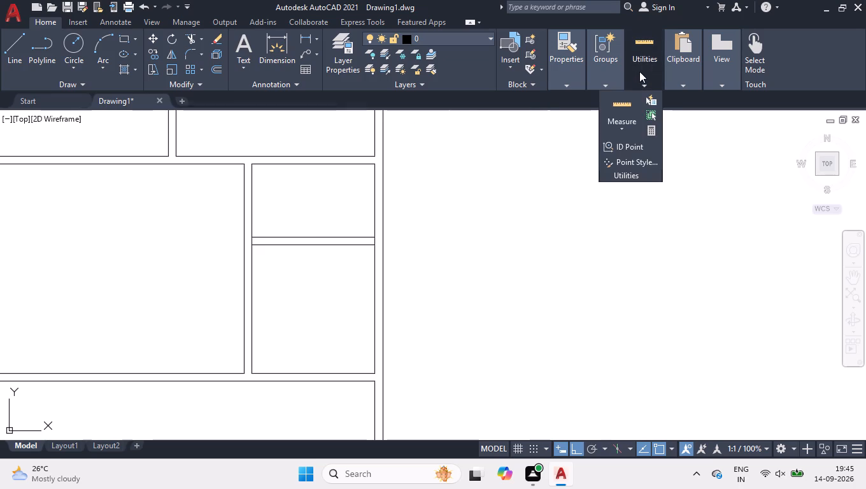
Measure the compartment above the new cross wall.
{"action": "left_click", "coordinate": [621, 102]}
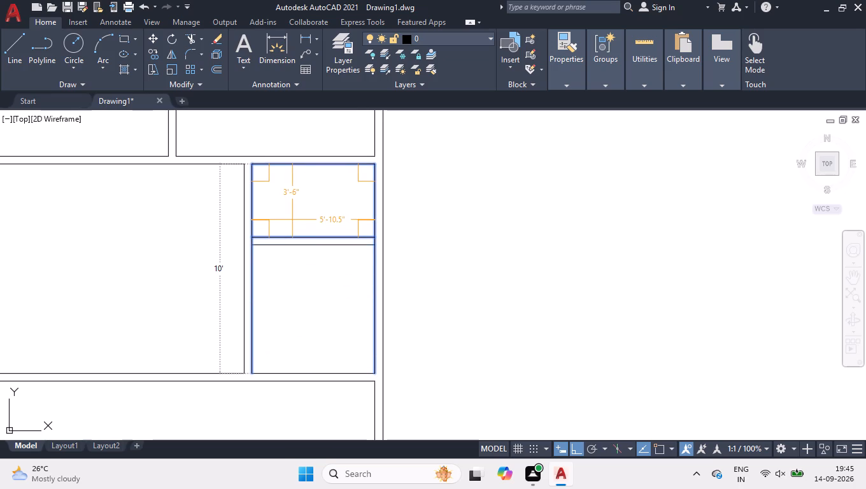
{"action": "key", "text": "space"}
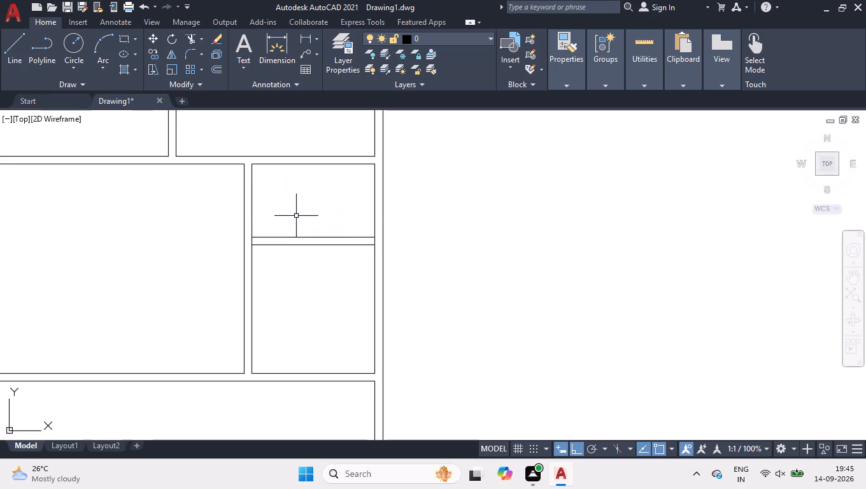
Stretch the left end of the cross wall's upper line to the left face of the vertical partition.
{"action": "scroll", "coordinate": [250, 238], "scroll_direction": "up", "scroll_amount": 1}
{"action": "left_click", "coordinate": [257, 237]}
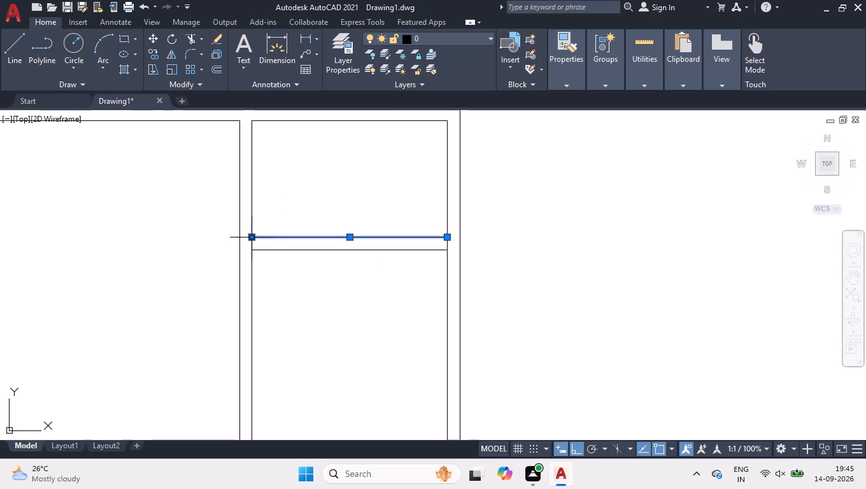
{"action": "left_click", "coordinate": [253, 237]}
{"action": "left_click", "coordinate": [239, 233]}
{"action": "right_click", "coordinate": [226, 222]}
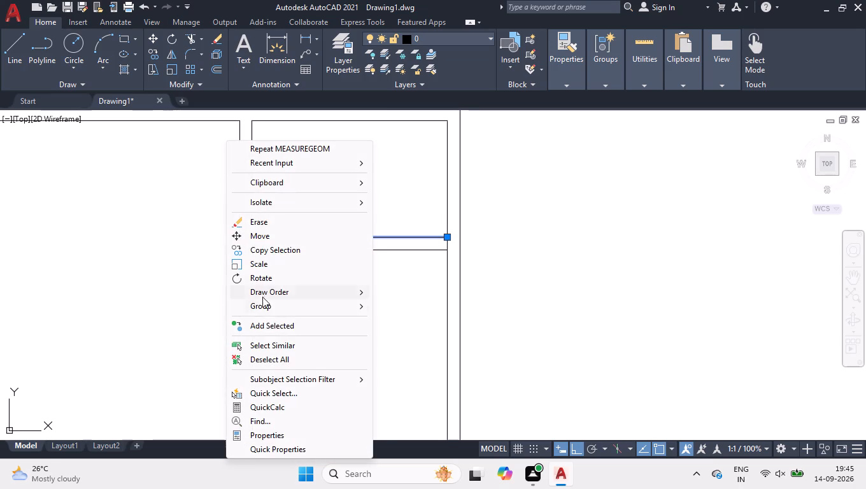
{"action": "left_click", "coordinate": [261, 361]}
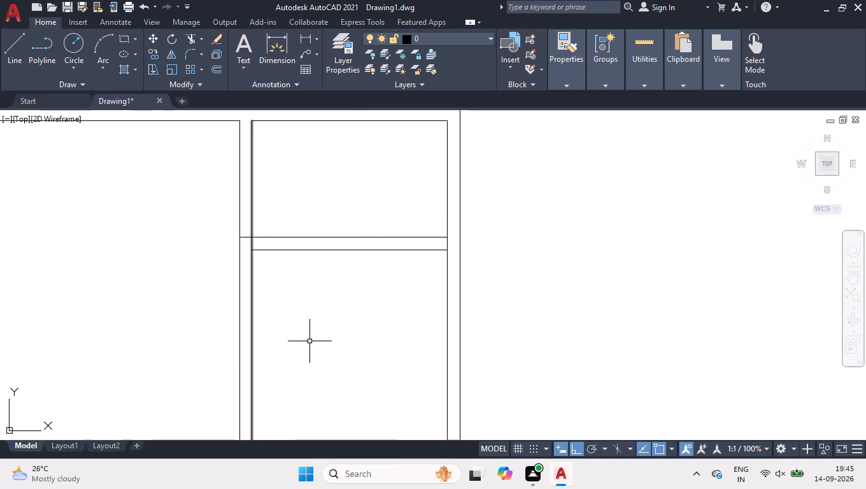
Stretch the top end of the partition's left face line up to the bottom line of the room above.
{"action": "scroll", "coordinate": [309, 339], "scroll_direction": "down", "scroll_amount": 2}
{"action": "scroll", "coordinate": [287, 281], "scroll_direction": "up", "scroll_amount": 1}
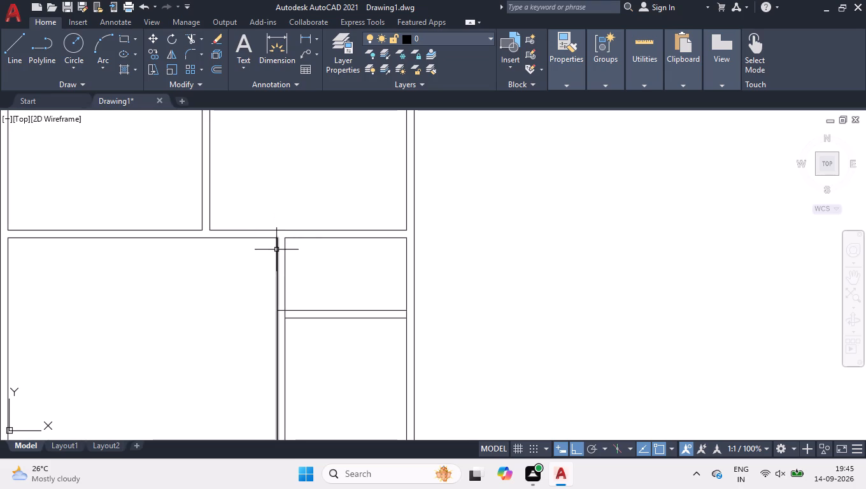
{"action": "left_click", "coordinate": [276, 250]}
{"action": "scroll", "coordinate": [280, 239], "scroll_direction": "up", "scroll_amount": 2}
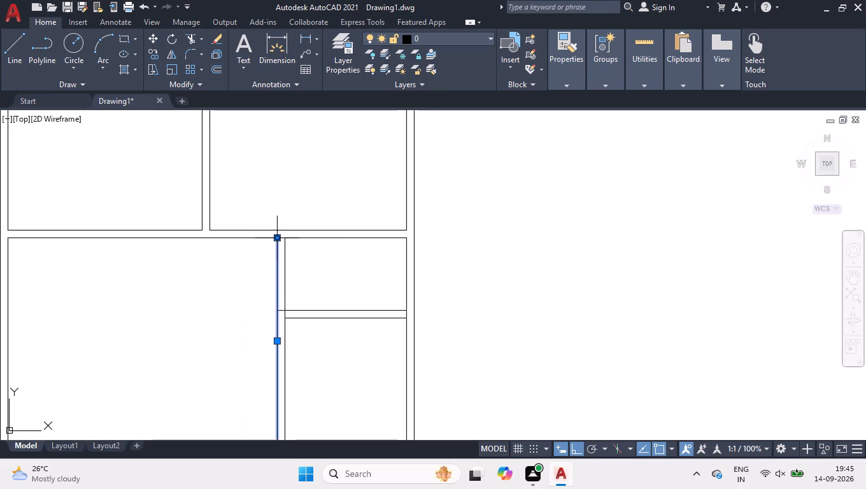
{"action": "left_click", "coordinate": [277, 237]}
{"action": "left_click", "coordinate": [278, 230]}
{"action": "right_click", "coordinate": [336, 283]}
{"action": "left_click", "coordinate": [364, 360]}
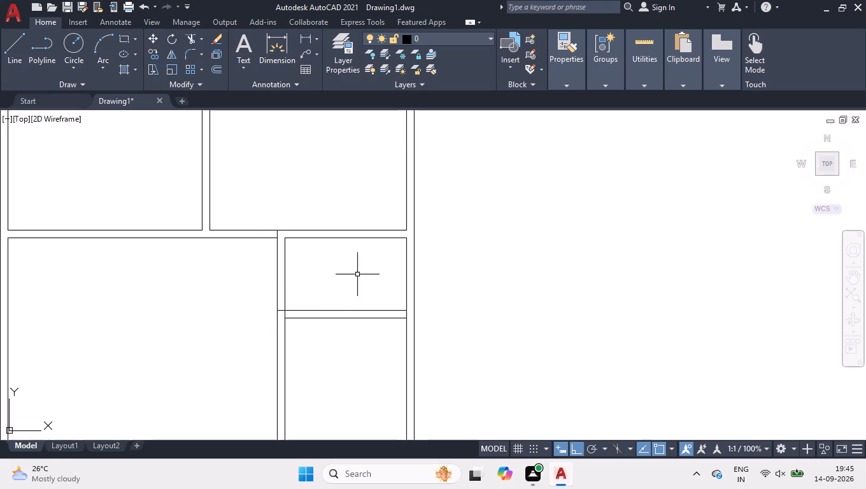
Stretch the narrow room's top line 4.5" left to meet the partition's left face.
{"action": "left_click", "coordinate": [304, 237]}
{"action": "scroll", "coordinate": [252, 207], "scroll_direction": "up", "scroll_amount": 1}
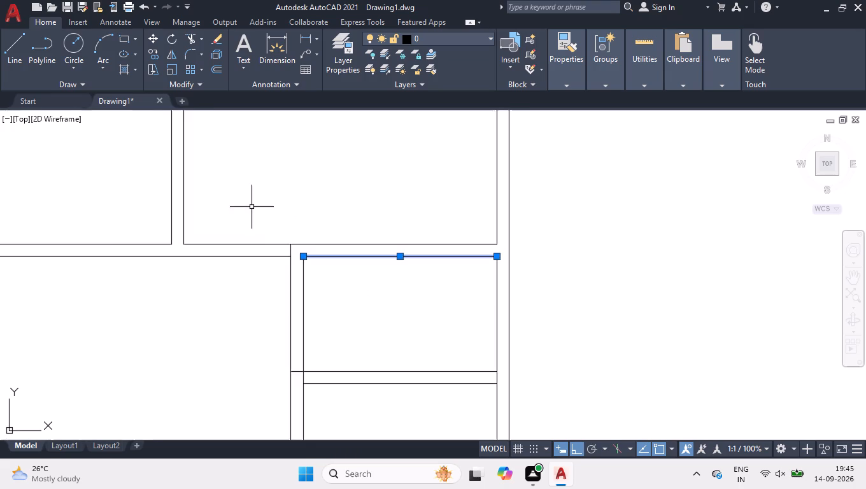
{"action": "scroll", "coordinate": [297, 252], "scroll_direction": "up", "scroll_amount": 2}
{"action": "left_click", "coordinate": [305, 260]}
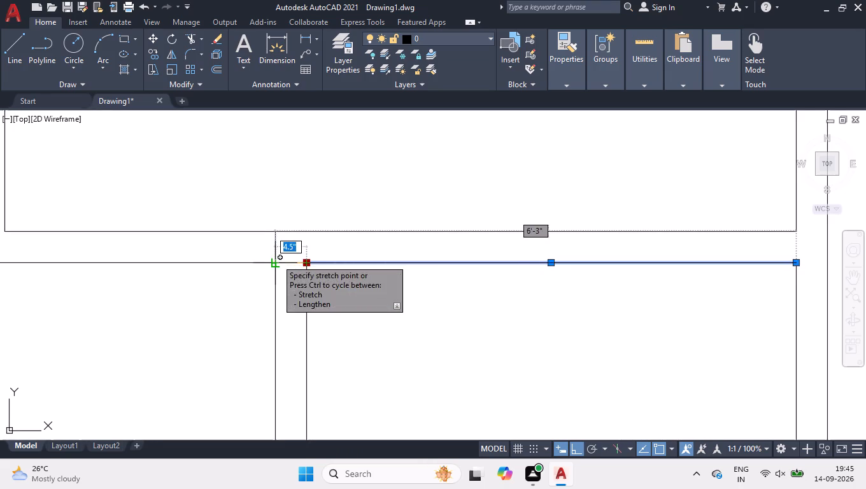
{"action": "left_click", "coordinate": [276, 259]}
{"action": "right_click", "coordinate": [249, 261]}
{"action": "left_click", "coordinate": [334, 365]}
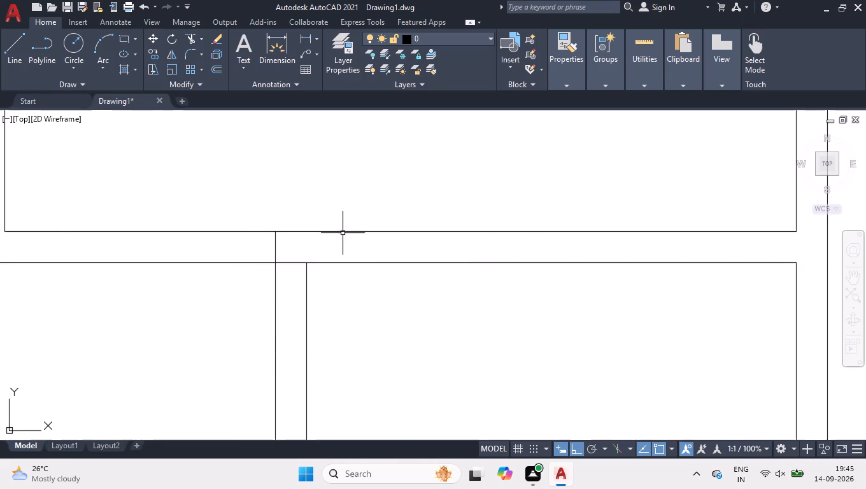
Trim both vertical partition lines between the cross wall's upper line and the room's top wall line.
{"action": "scroll", "coordinate": [343, 233], "scroll_direction": "down", "scroll_amount": 3}
{"action": "type", "text": "TR"}
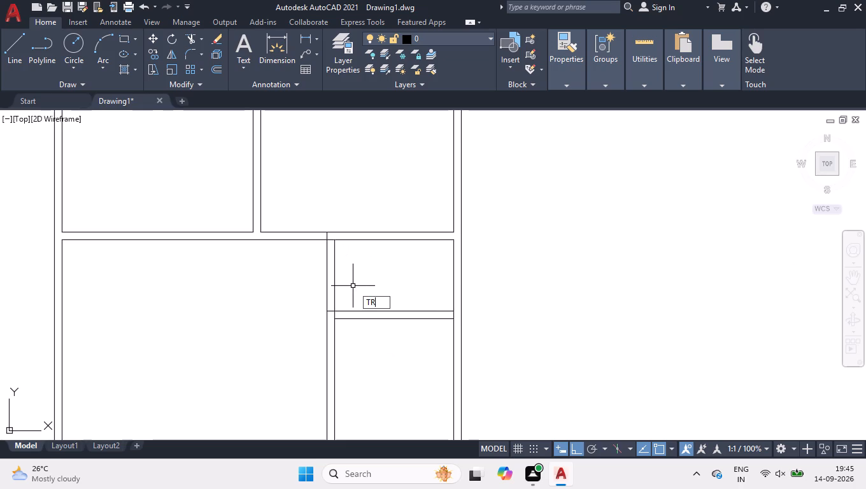
{"action": "key", "text": "space"}
{"action": "left_click", "coordinate": [360, 280]}
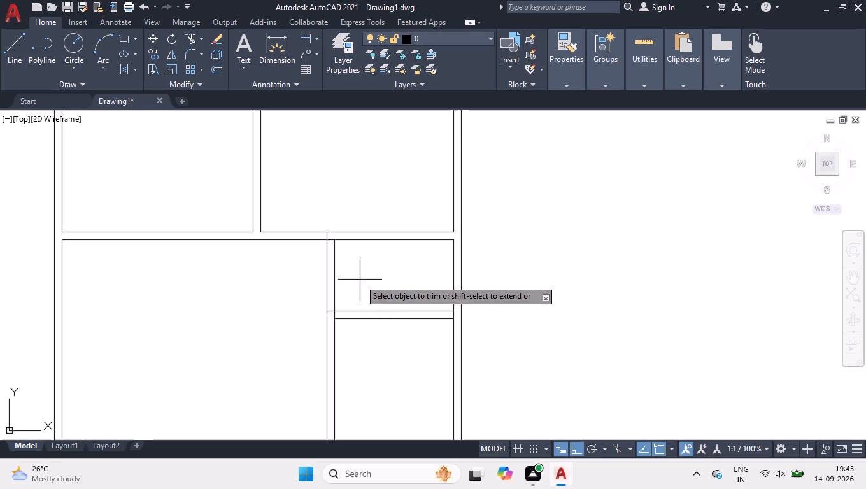
{"action": "left_click", "coordinate": [261, 285]}
{"action": "key", "text": "space"}
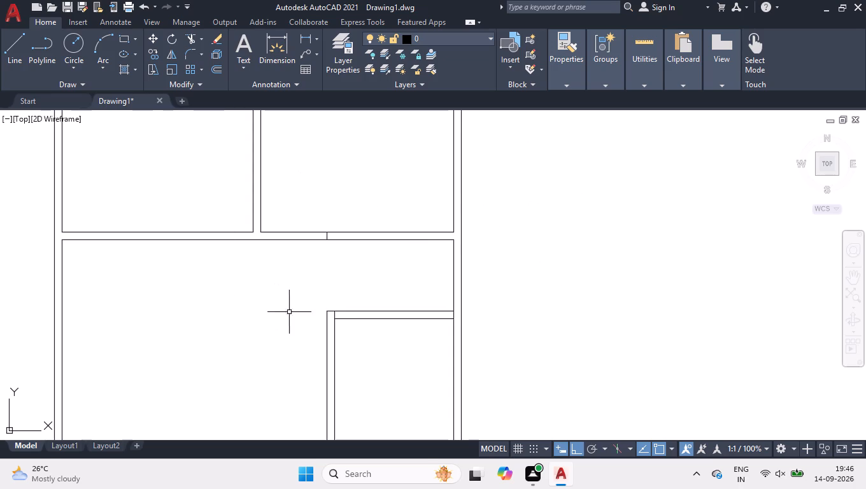
Stretch the partition's left face line 3'-6" up from the cross wall to the room's top wall line.
{"action": "left_click", "coordinate": [327, 322]}
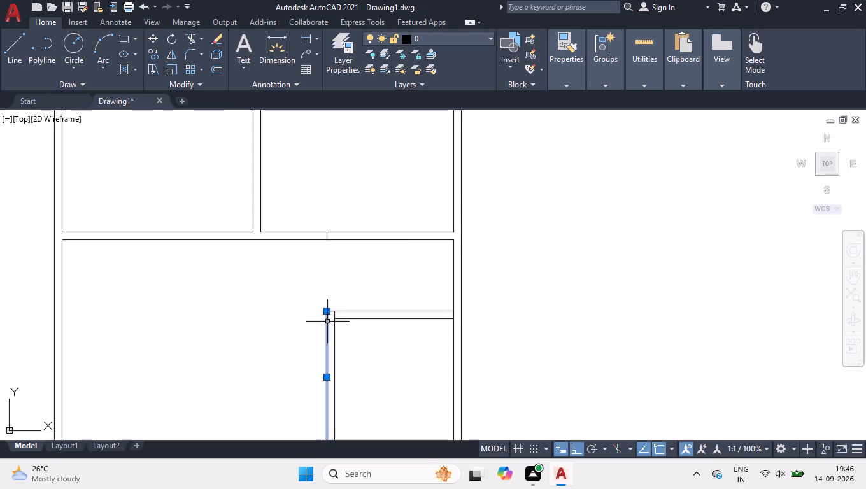
{"action": "left_click", "coordinate": [326, 309]}
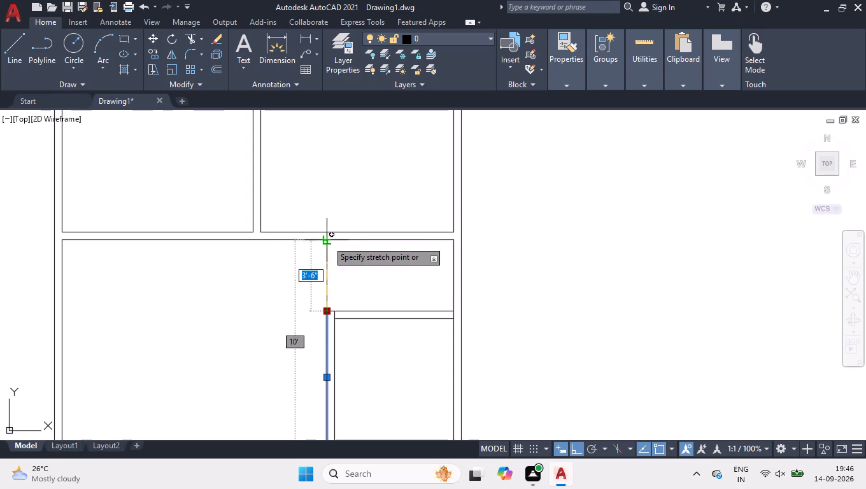
{"action": "left_click", "coordinate": [327, 241]}
{"action": "right_click", "coordinate": [327, 278]}
{"action": "left_click", "coordinate": [390, 357]}
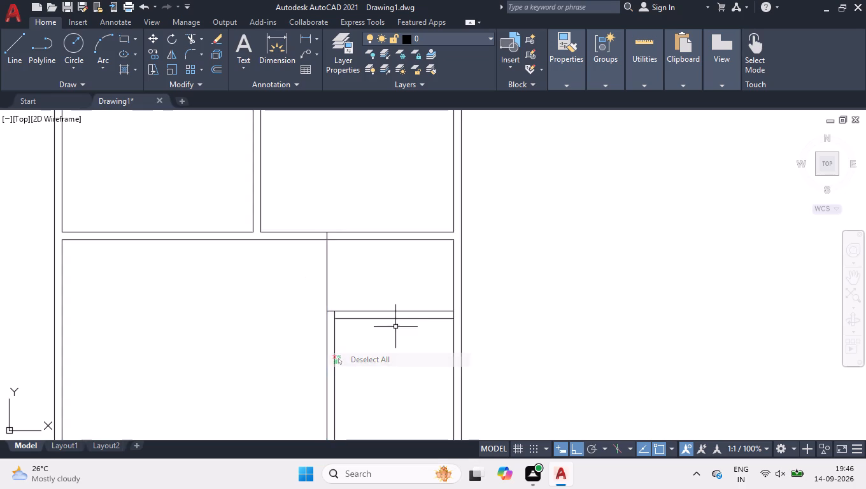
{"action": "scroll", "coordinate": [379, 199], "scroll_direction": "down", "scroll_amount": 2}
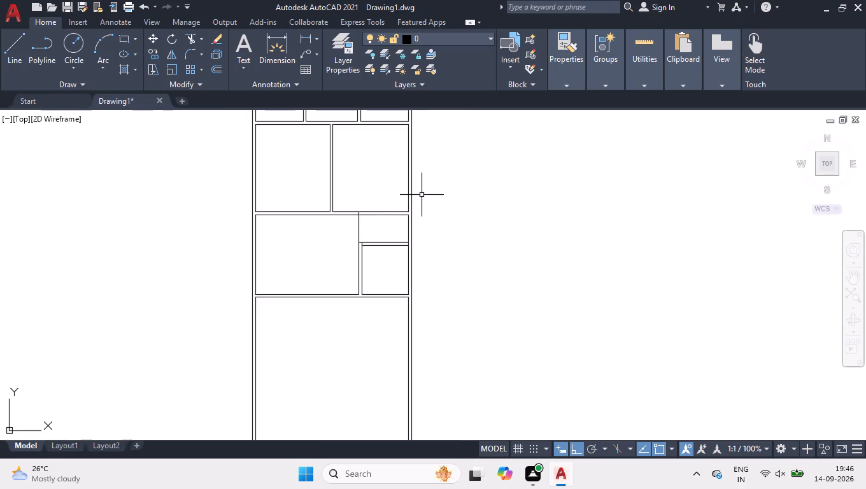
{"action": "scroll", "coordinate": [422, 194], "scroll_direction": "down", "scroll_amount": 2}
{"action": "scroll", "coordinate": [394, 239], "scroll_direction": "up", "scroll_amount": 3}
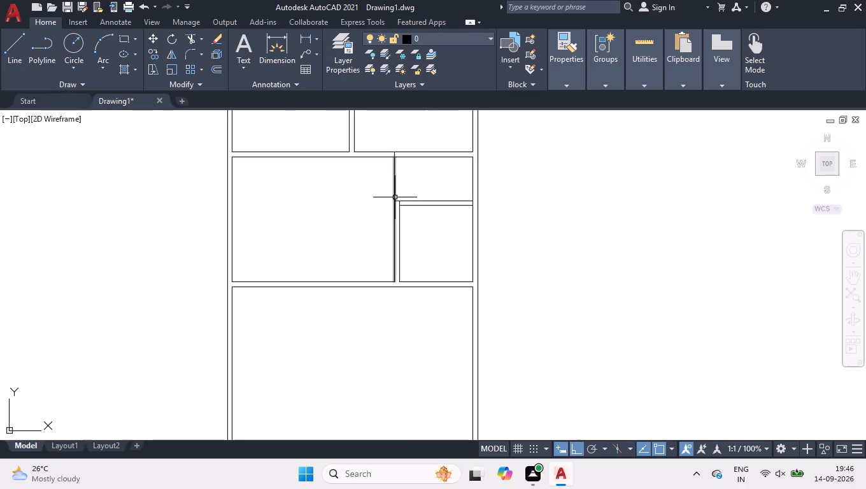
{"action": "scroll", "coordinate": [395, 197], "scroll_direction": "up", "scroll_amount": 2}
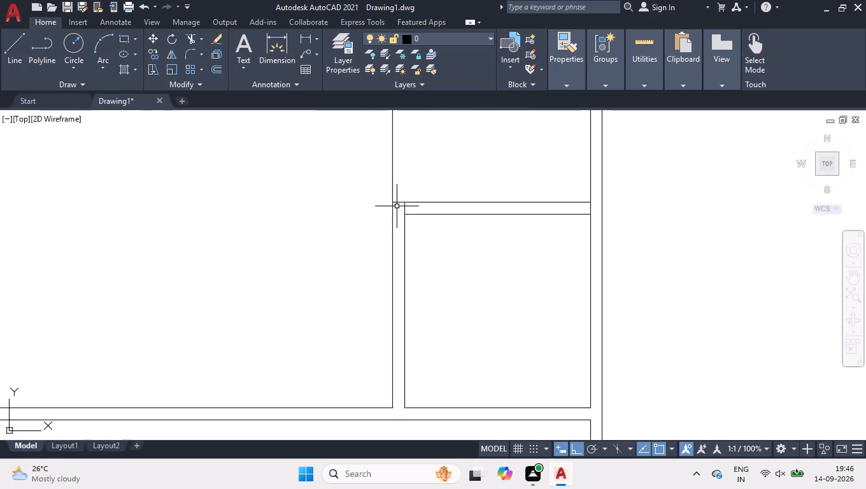
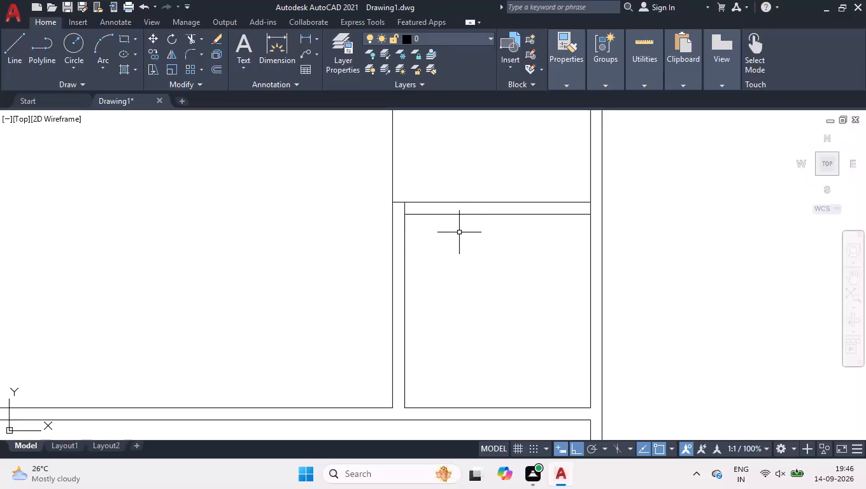
Draw a 4.5" vertical line across the wall at the small room's top-left inner corner.
{"action": "key", "text": "l"}
{"action": "key", "text": "Return"}
{"action": "scroll", "coordinate": [446, 187], "scroll_direction": "up", "scroll_amount": 1}
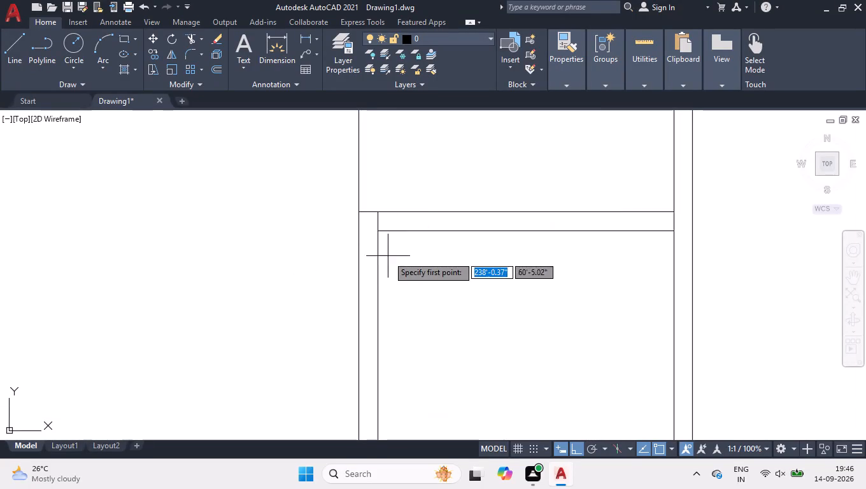
{"action": "left_click", "coordinate": [378, 230]}
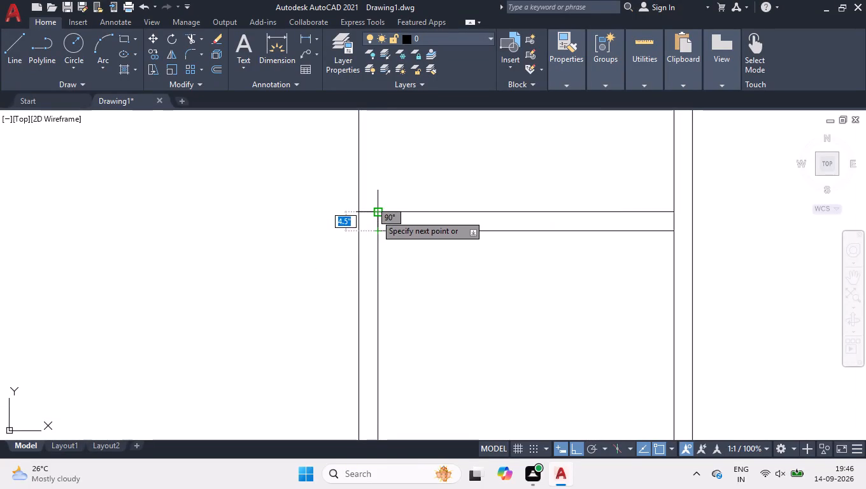
{"action": "left_click", "coordinate": [376, 215]}
{"action": "key", "text": "space"}
Move the short line across the wall 6" right to mark the first door jamb.
{"action": "left_click", "coordinate": [367, 201]}
{"action": "left_click", "coordinate": [395, 269]}
{"action": "scroll", "coordinate": [382, 210], "scroll_direction": "up", "scroll_amount": 2}
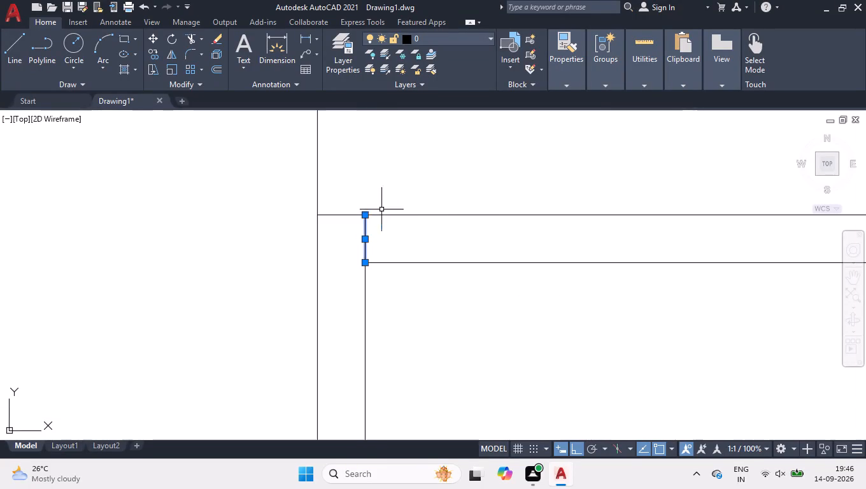
{"action": "left_click", "coordinate": [365, 238]}
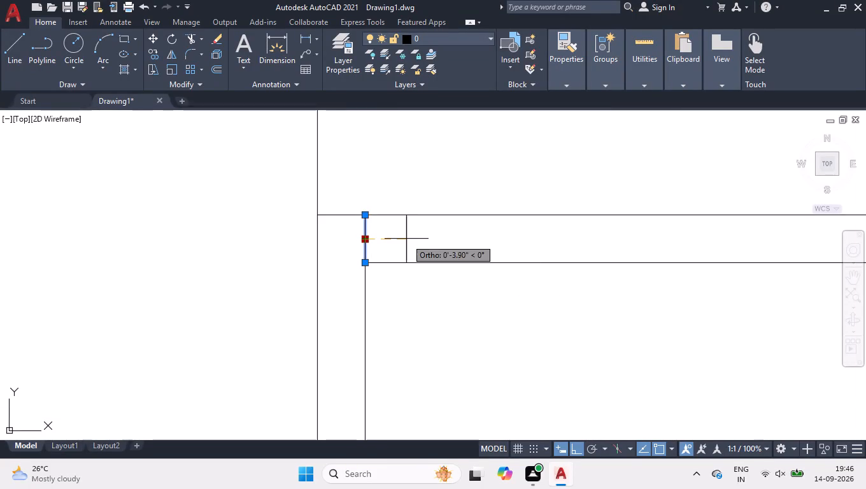
{"action": "key", "text": "6"}
{"action": "key", "text": "Return"}
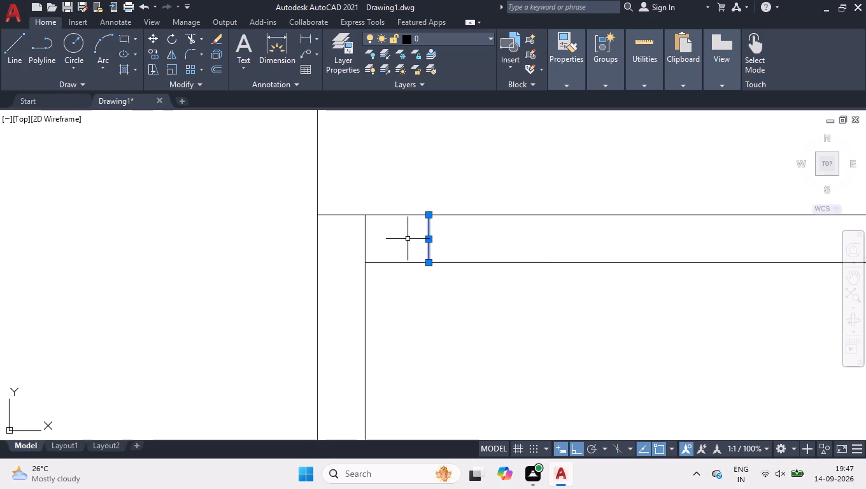
Trim the partition's right face line where it crosses the wall at the small room's top-left corner.
{"action": "type", "text": "TR"}
{"action": "key", "text": "Return"}
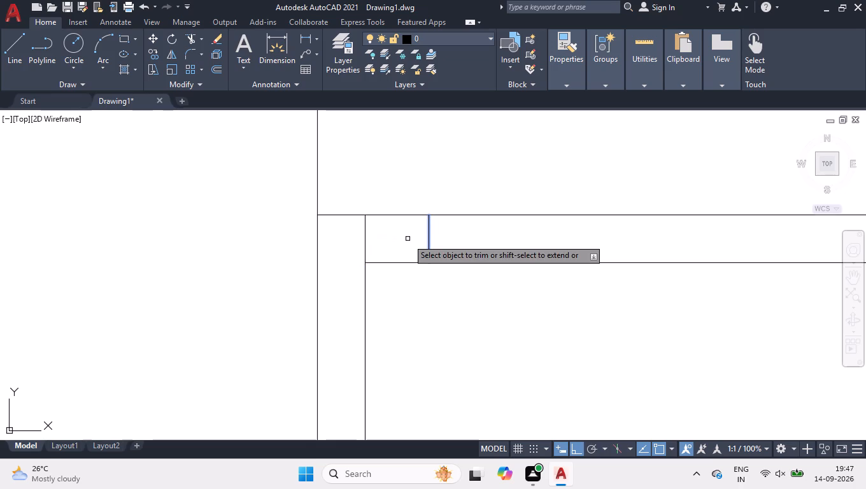
{"action": "left_click", "coordinate": [403, 237]}
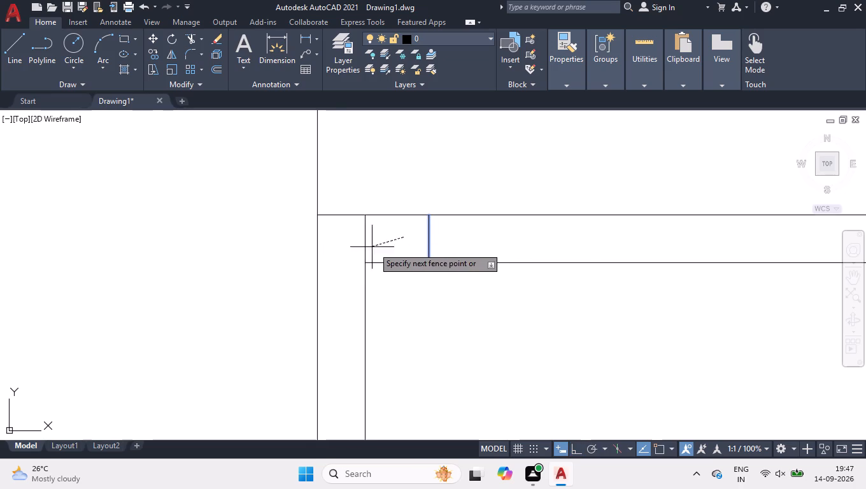
{"action": "left_click", "coordinate": [380, 247]}
{"action": "key", "text": "space"}
{"action": "key", "text": "space"}
{"action": "left_click", "coordinate": [381, 246]}
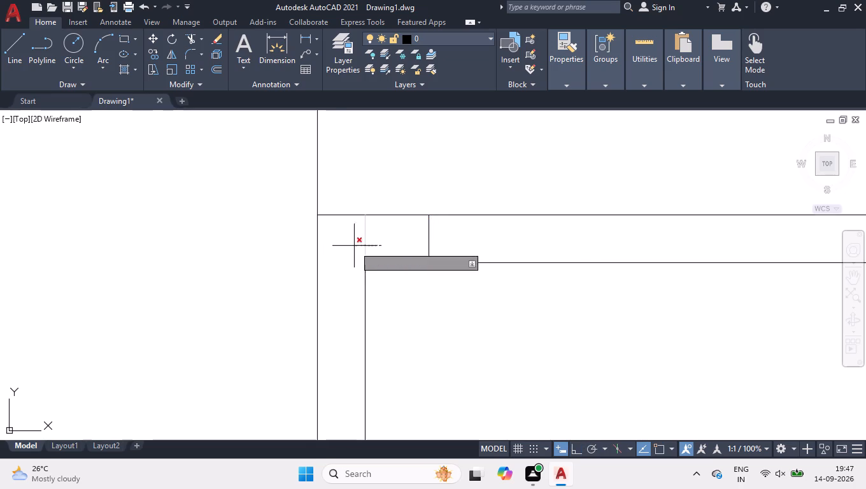
{"action": "left_click", "coordinate": [350, 243]}
{"action": "key", "text": "space"}
Offset the door jamb line 2'8" to the right to mark the other side of the opening.
{"action": "scroll", "coordinate": [350, 243], "scroll_direction": "down", "scroll_amount": 3}
{"action": "type", "text": "OFF"}
{"action": "key", "text": "Return"}
{"action": "type", "text": "2'8"}
{"action": "key", "text": "Return"}
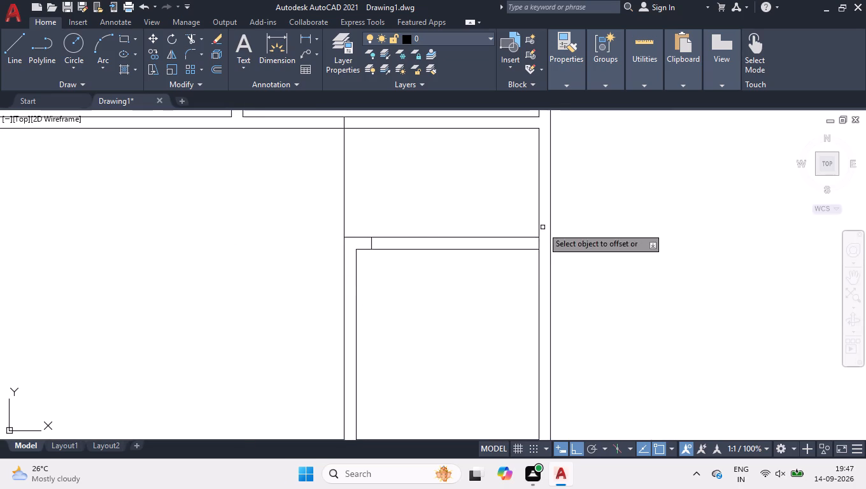
{"action": "scroll", "coordinate": [543, 225], "scroll_direction": "up", "scroll_amount": 1}
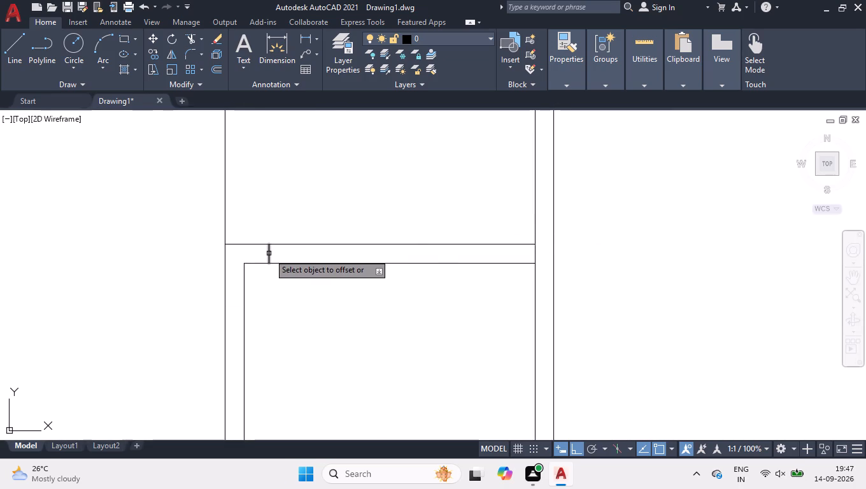
{"action": "left_click", "coordinate": [269, 253]}
{"action": "left_click", "coordinate": [427, 262]}
{"action": "key", "text": "space"}
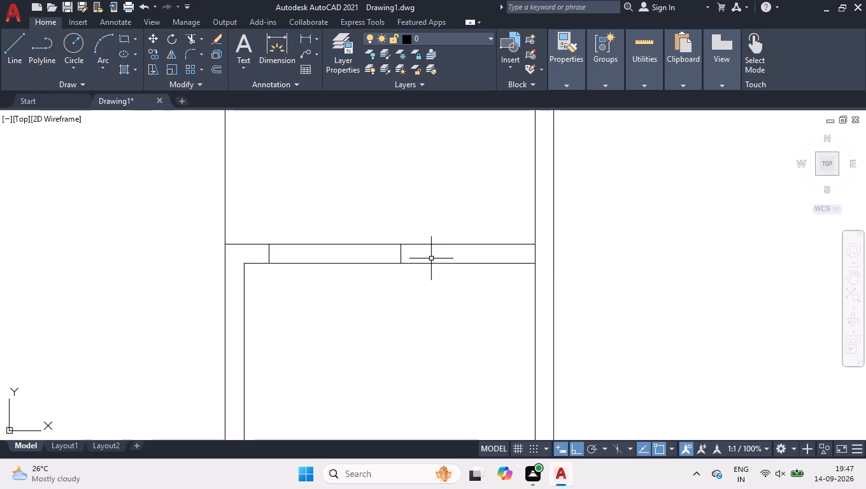
Trim the wall's lower line between the two door jambs.
{"action": "type", "text": "TR"}
{"action": "key", "text": "Return"}
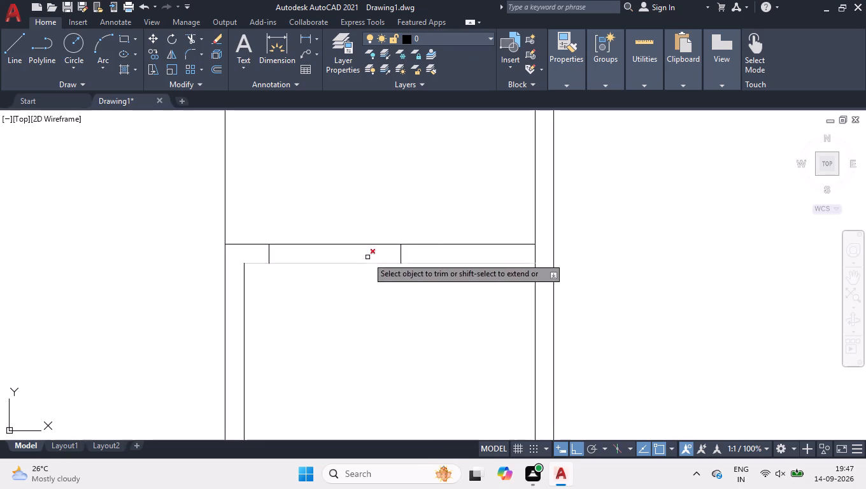
{"action": "left_click_drag", "start_coordinate": [367, 257], "coordinate": [369, 265]}
{"action": "left_click", "coordinate": [381, 313]}
{"action": "key", "text": "space"}
{"action": "scroll", "coordinate": [497, 263], "scroll_direction": "down", "scroll_amount": 2}
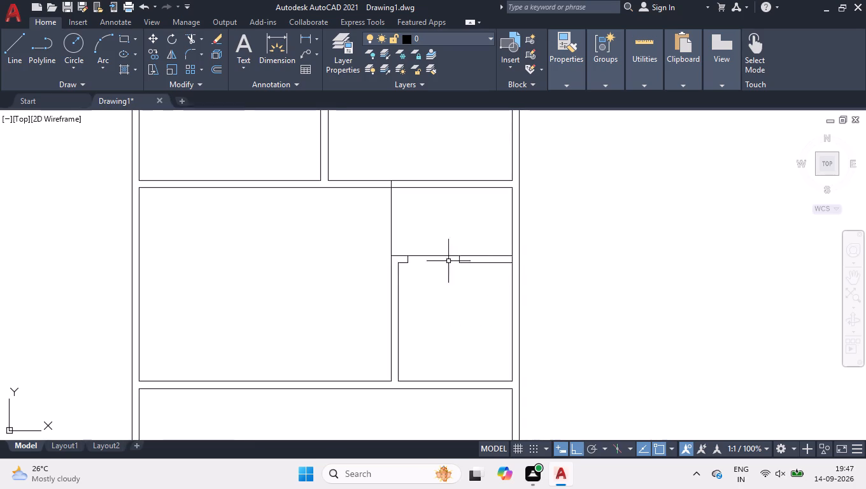
Offset the top line of the large lower room 12' downward.
{"action": "scroll", "coordinate": [457, 246], "scroll_direction": "down", "scroll_amount": 1}
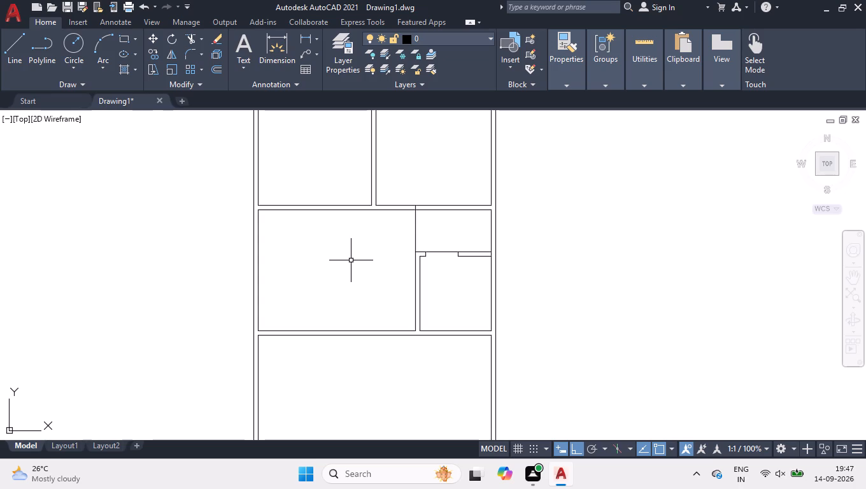
{"action": "scroll", "coordinate": [408, 225], "scroll_direction": "down", "scroll_amount": 3}
{"action": "scroll", "coordinate": [420, 273], "scroll_direction": "up", "scroll_amount": 4}
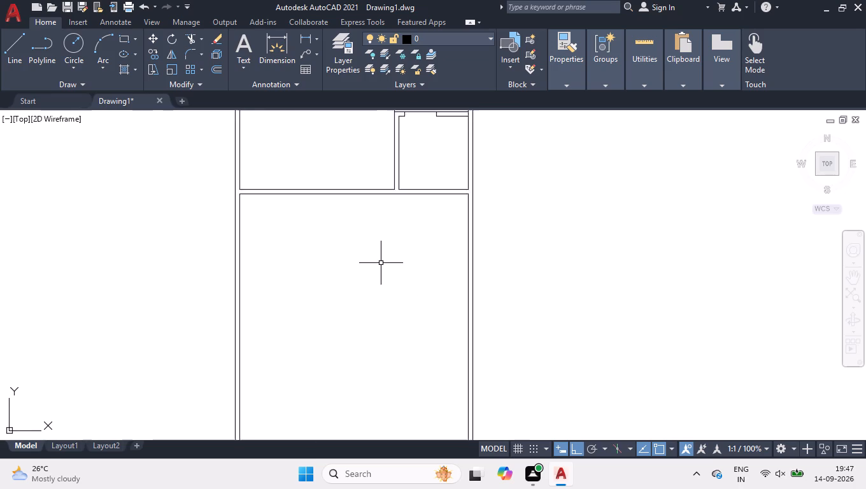
{"action": "type", "text": "OFF"}
{"action": "key", "text": "Return"}
{"action": "type", "text": "12'"}
{"action": "key", "text": "Return"}
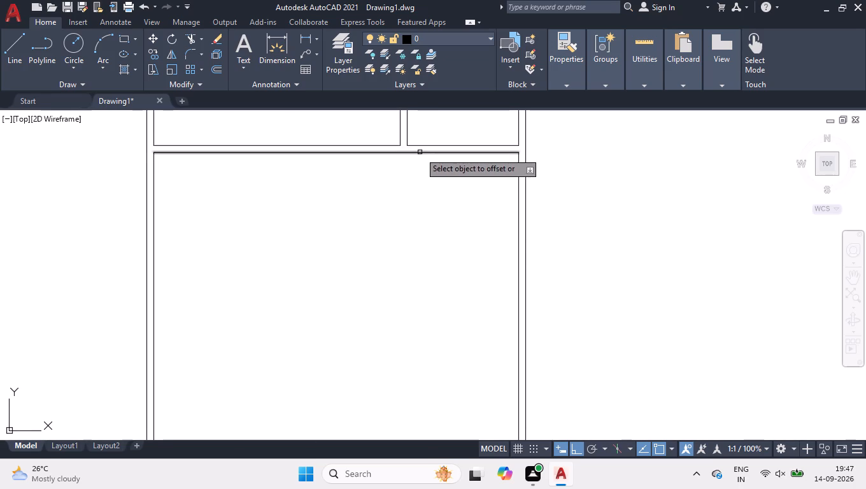
{"action": "left_click", "coordinate": [420, 154]}
{"action": "left_click", "coordinate": [426, 227]}
Offset the new horizontal line 4.5" downward to give the cross wall its thickness.
{"action": "scroll", "coordinate": [441, 301], "scroll_direction": "down", "scroll_amount": 2}
{"action": "scroll", "coordinate": [425, 357], "scroll_direction": "up", "scroll_amount": 2}
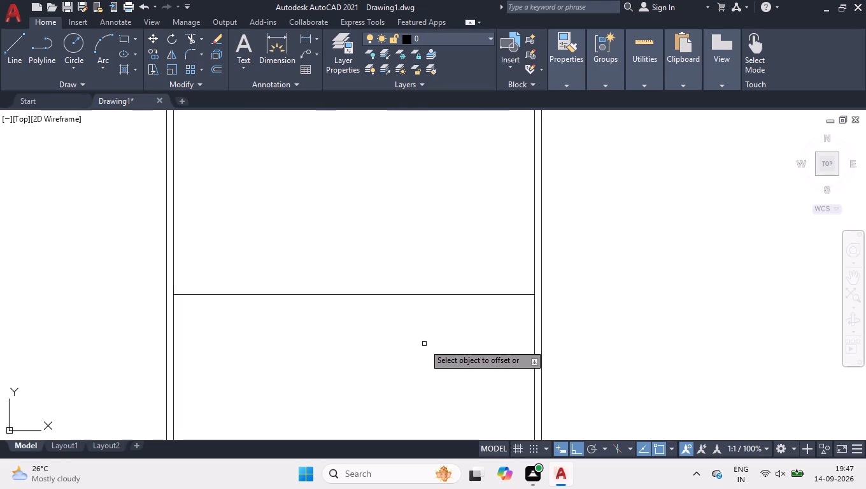
{"action": "left_click", "coordinate": [448, 295]}
{"action": "type", "text": "4.5"}
{"action": "key", "text": "Return"}
{"action": "key", "text": "Return"}
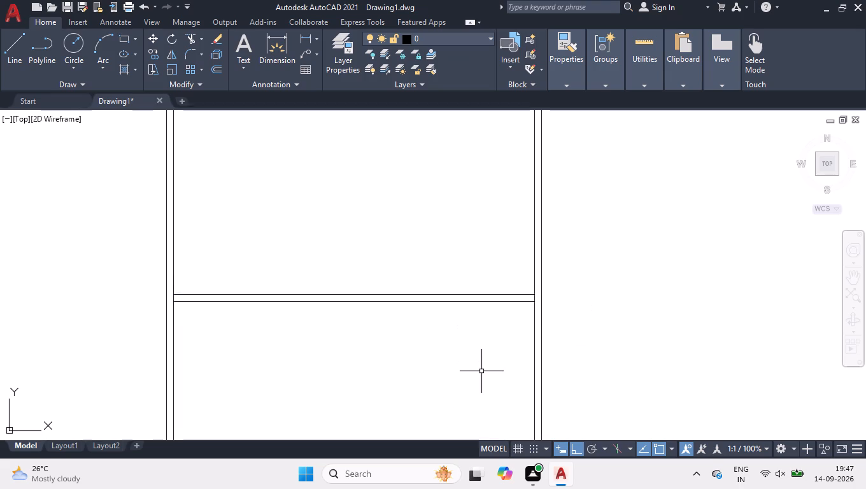
Trim the inner lines of both side walls between the new cross wall's two lines.
{"action": "scroll", "coordinate": [483, 374], "scroll_direction": "down", "scroll_amount": 2}
{"action": "scroll", "coordinate": [479, 353], "scroll_direction": "up", "scroll_amount": 1}
{"action": "type", "text": "TR"}
{"action": "key", "text": "space"}
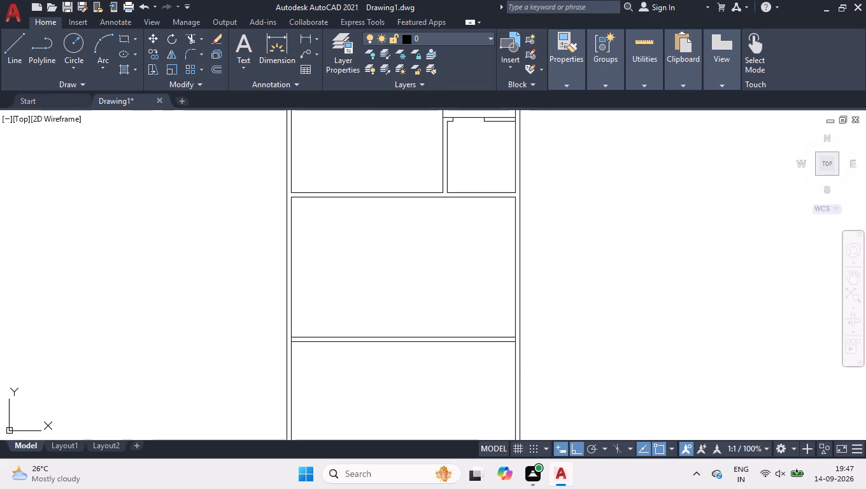
{"action": "scroll", "coordinate": [511, 336], "scroll_direction": "up", "scroll_amount": 3}
{"action": "left_click", "coordinate": [529, 346]}
{"action": "scroll", "coordinate": [494, 355], "scroll_direction": "down", "scroll_amount": 3}
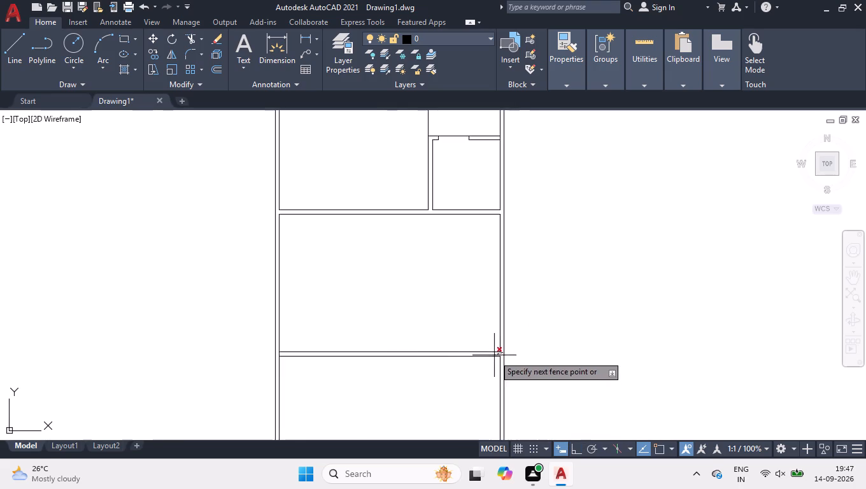
{"action": "scroll", "coordinate": [269, 360], "scroll_direction": "up", "scroll_amount": 3}
{"action": "left_click", "coordinate": [297, 335]}
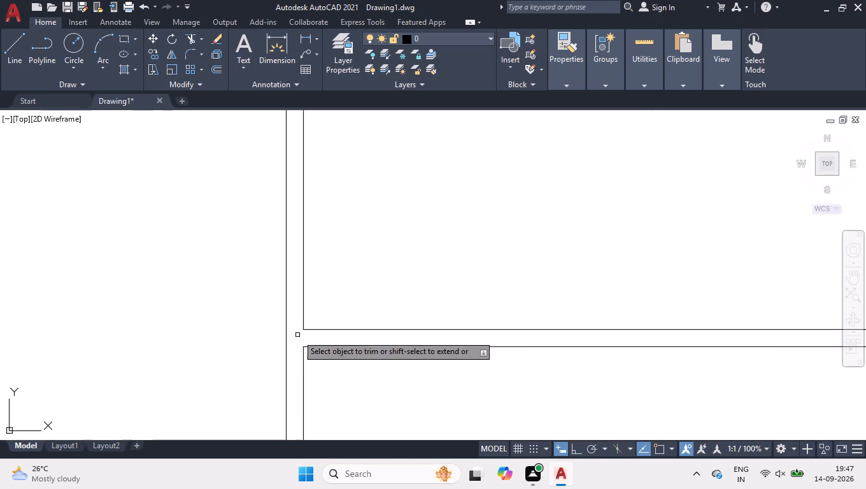
{"action": "key", "text": "space"}
Offset the right wall's inner line 9' left into the 12' deep room.
{"action": "scroll", "coordinate": [299, 348], "scroll_direction": "down", "scroll_amount": 4}
{"action": "scroll", "coordinate": [371, 304], "scroll_direction": "up", "scroll_amount": 2}
{"action": "type", "text": "OF"}
{"action": "key", "text": "Return"}
{"action": "type", "text": "9'"}
{"action": "key", "text": "Return"}
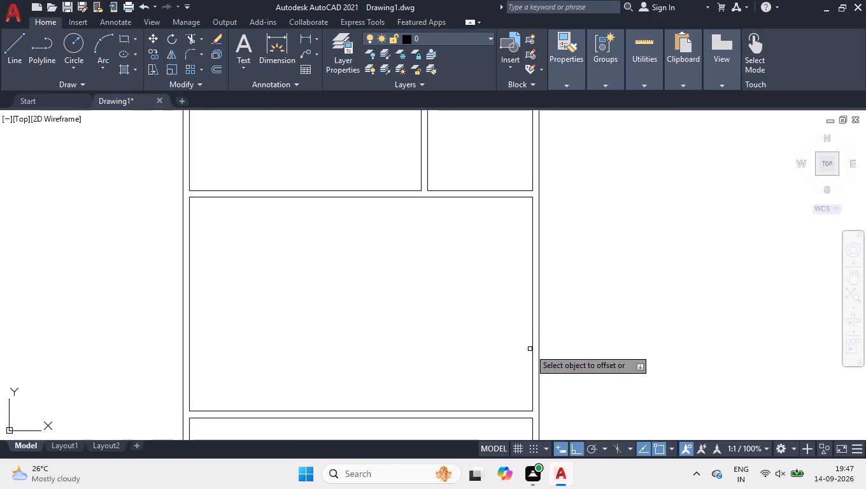
{"action": "left_click", "coordinate": [532, 349]}
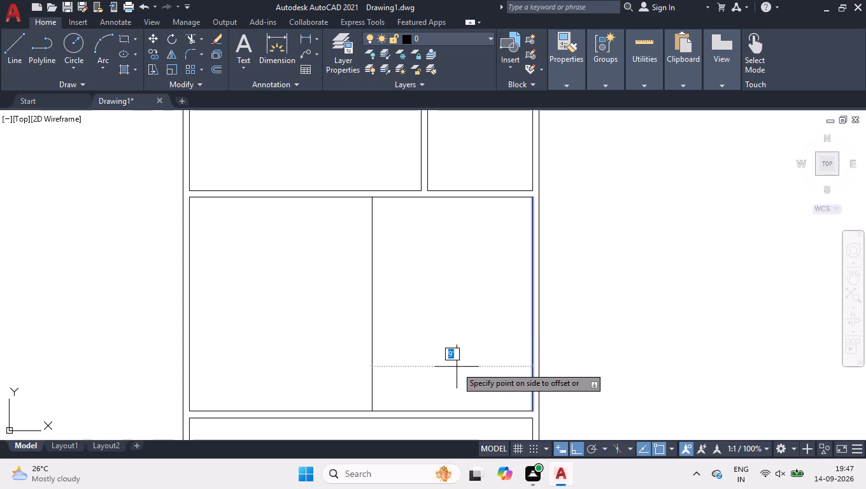
{"action": "left_click", "coordinate": [455, 366]}
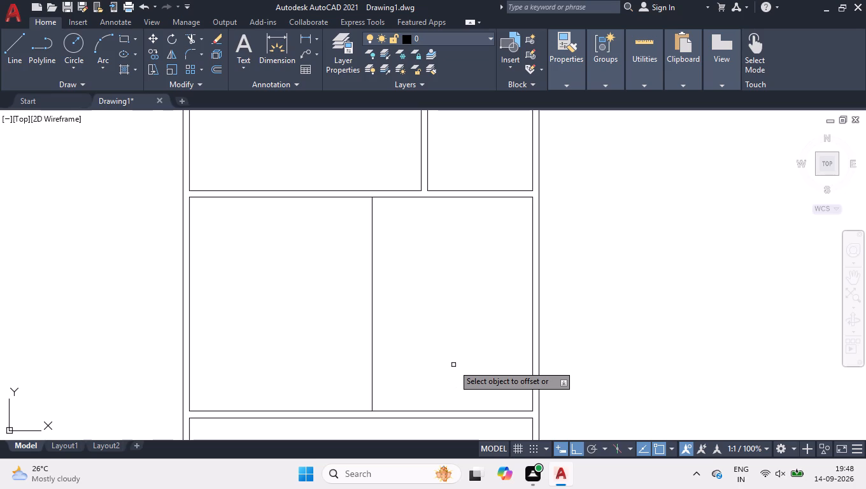
Offset the new vertical line 4.5" to the left to form the partition's second face.
{"action": "left_click", "coordinate": [425, 339]}
{"action": "scroll", "coordinate": [425, 316], "scroll_direction": "down", "scroll_amount": 1}
{"action": "scroll", "coordinate": [342, 328], "scroll_direction": "up", "scroll_amount": 1}
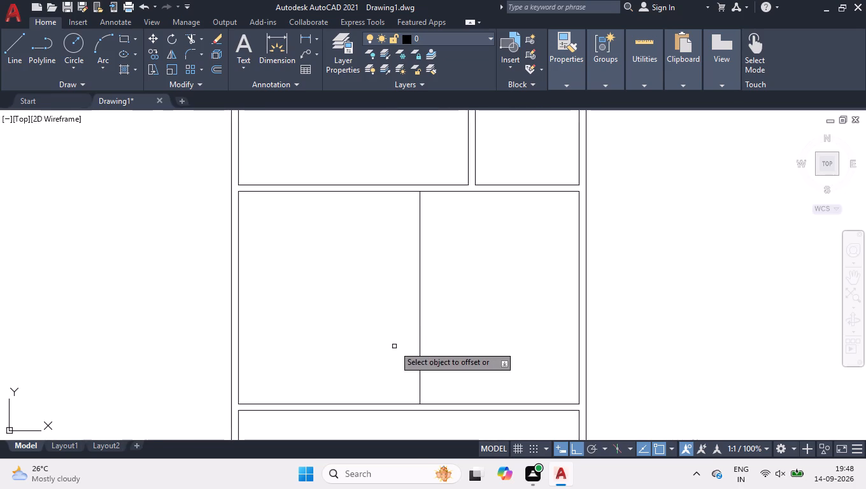
{"action": "left_click", "coordinate": [419, 318]}
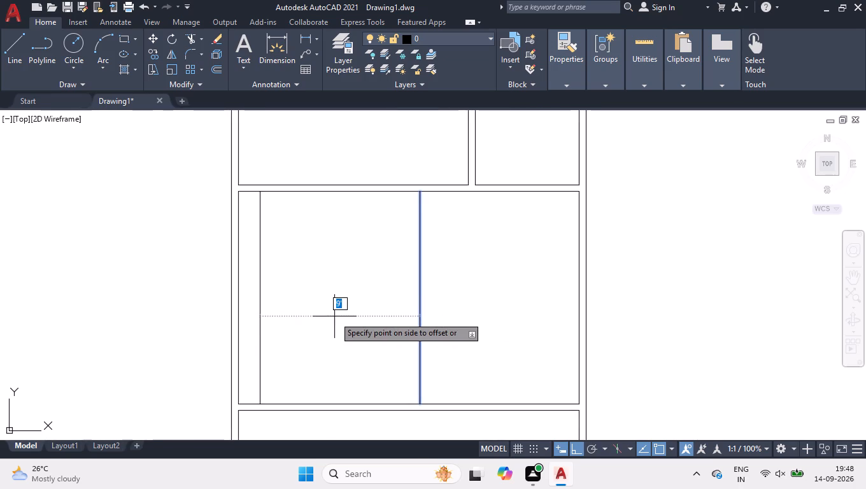
{"action": "type", "text": "4.5"}
{"action": "key", "text": "Return"}
{"action": "key", "text": "Return"}
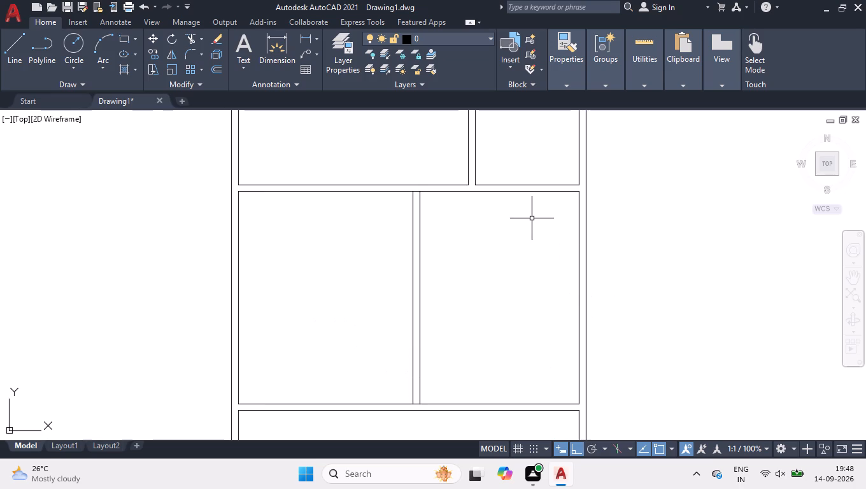
Trim the cross wall lines between the partition's two faces at its top and bottom junctions.
{"action": "type", "text": "TR"}
{"action": "key", "text": "Return"}
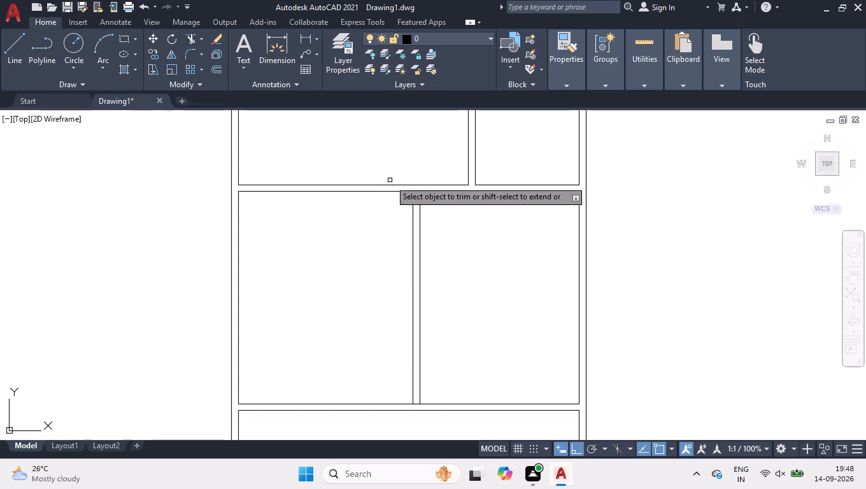
{"action": "scroll", "coordinate": [411, 191], "scroll_direction": "up", "scroll_amount": 4}
{"action": "left_click", "coordinate": [421, 167]}
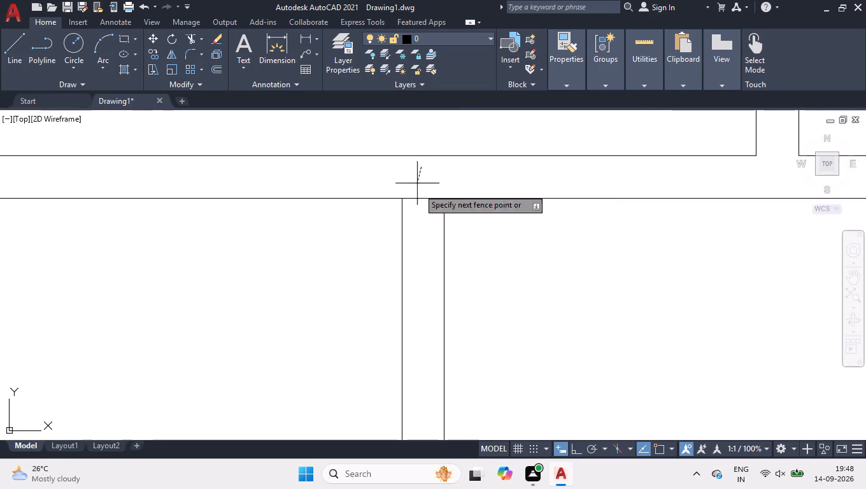
{"action": "scroll", "coordinate": [431, 199], "scroll_direction": "down", "scroll_amount": 4}
{"action": "scroll", "coordinate": [425, 425], "scroll_direction": "up", "scroll_amount": 2}
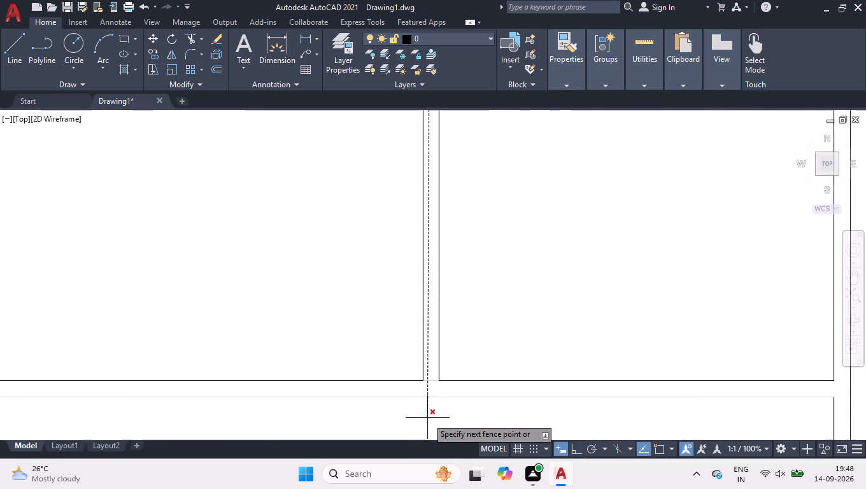
{"action": "scroll", "coordinate": [433, 396], "scroll_direction": "up", "scroll_amount": 2}
{"action": "left_click", "coordinate": [424, 372]}
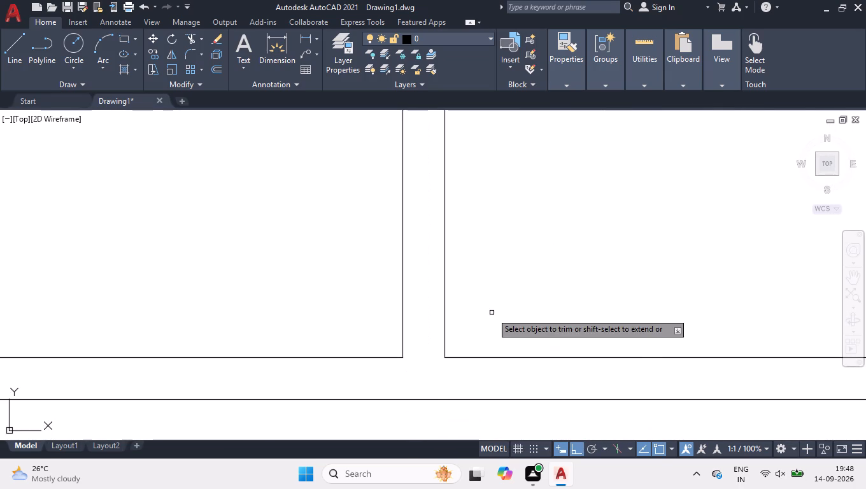
{"action": "key", "text": "space"}
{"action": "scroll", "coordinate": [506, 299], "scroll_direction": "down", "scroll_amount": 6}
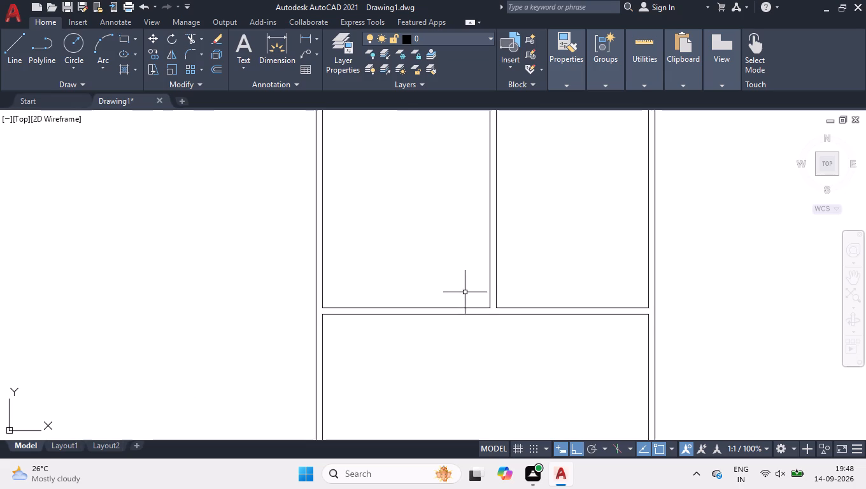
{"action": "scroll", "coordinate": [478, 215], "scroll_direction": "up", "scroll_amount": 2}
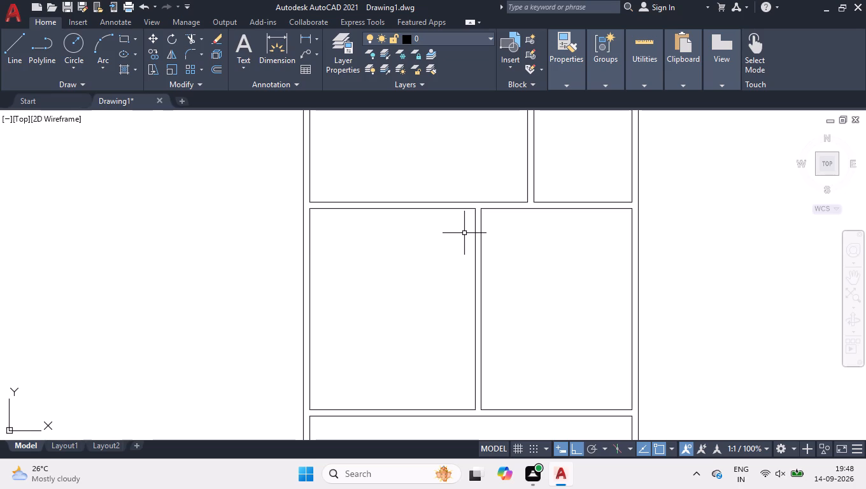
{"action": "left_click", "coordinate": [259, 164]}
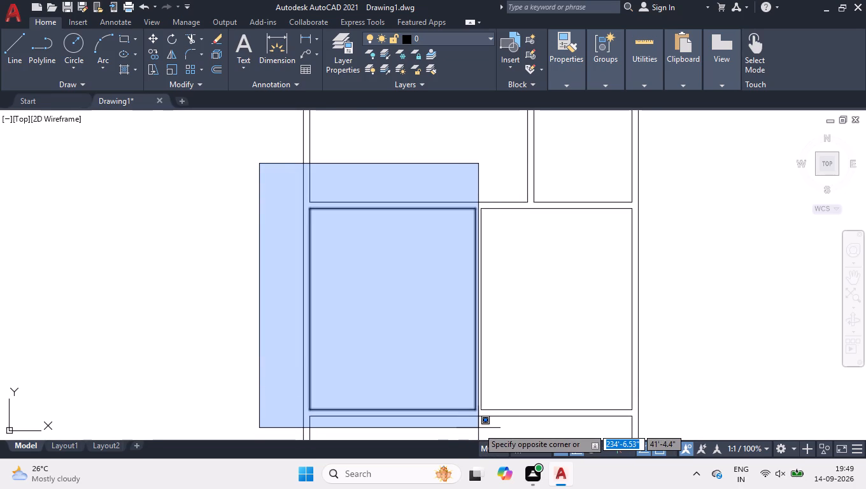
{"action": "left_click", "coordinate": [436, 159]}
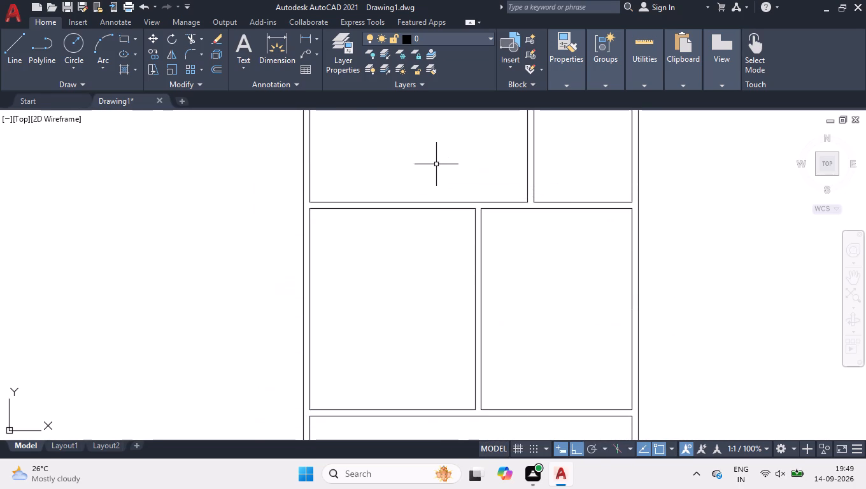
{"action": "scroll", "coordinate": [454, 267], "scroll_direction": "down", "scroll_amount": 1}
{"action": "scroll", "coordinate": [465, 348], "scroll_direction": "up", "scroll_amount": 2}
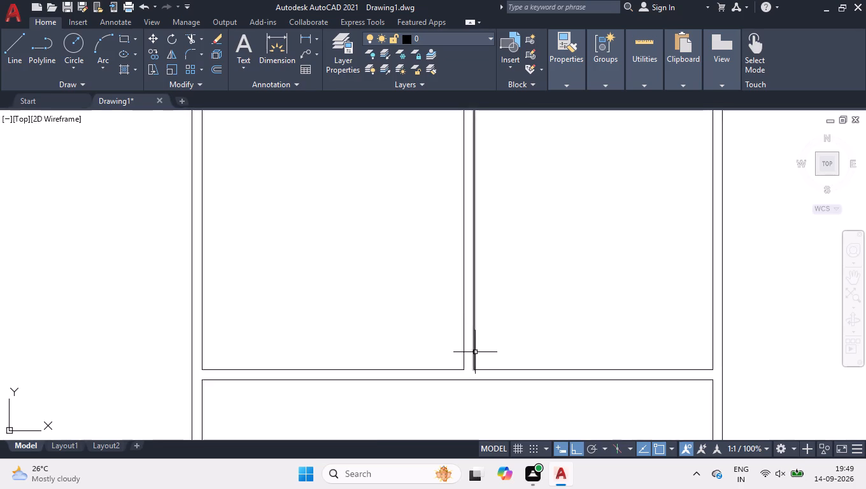
Stretch the top end of the new partition's right face line up to the far line of the cross wall above.
{"action": "left_click", "coordinate": [473, 351]}
{"action": "scroll", "coordinate": [478, 334], "scroll_direction": "down", "scroll_amount": 2}
{"action": "scroll", "coordinate": [470, 229], "scroll_direction": "up", "scroll_amount": 3}
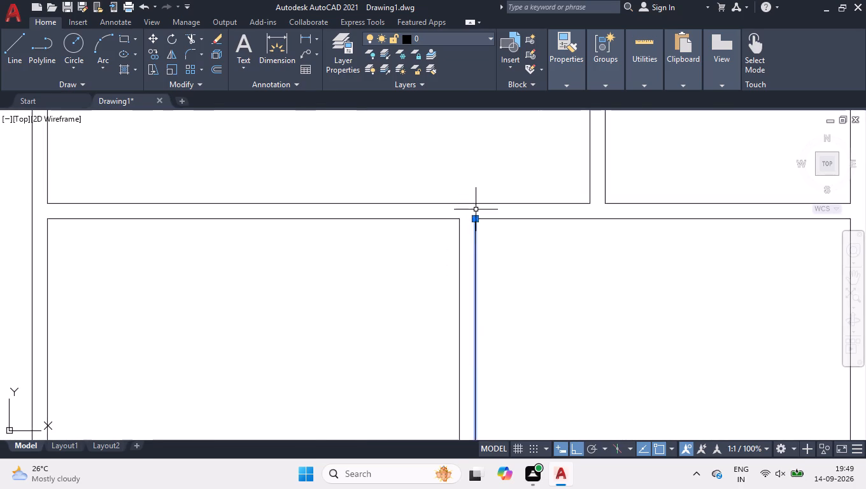
{"action": "scroll", "coordinate": [476, 208], "scroll_direction": "up", "scroll_amount": 5}
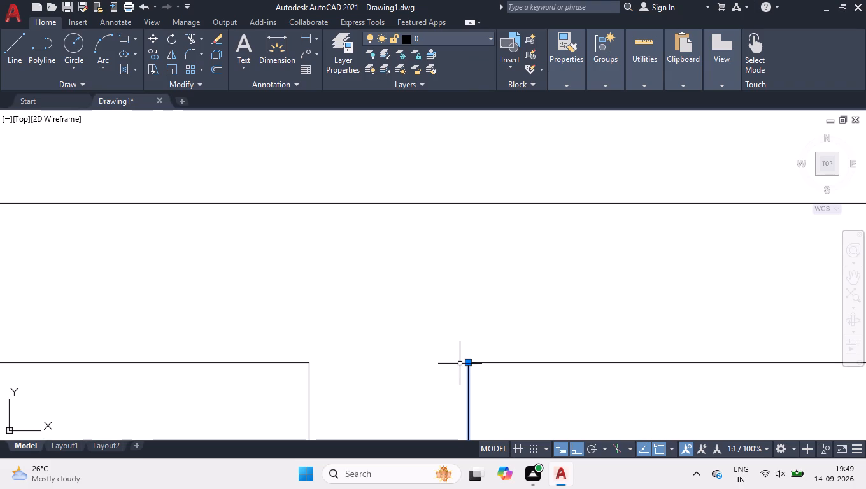
{"action": "left_click", "coordinate": [469, 363]}
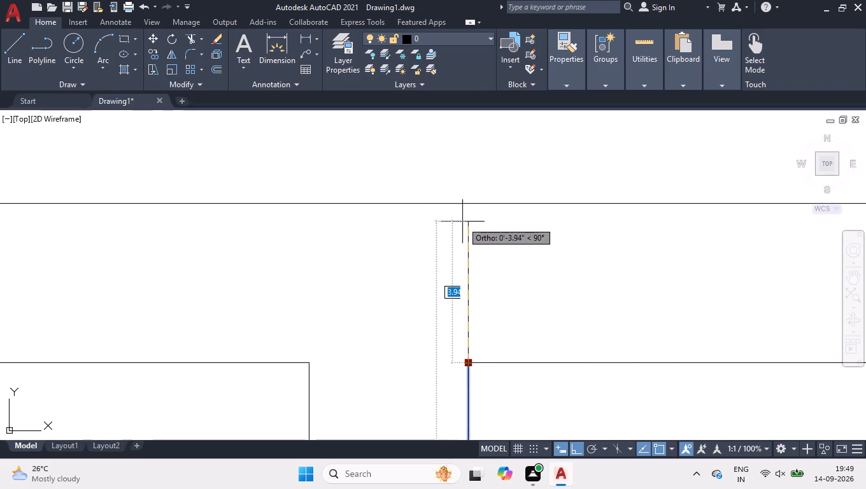
{"action": "left_click", "coordinate": [464, 201]}
{"action": "scroll", "coordinate": [460, 188], "scroll_direction": "down", "scroll_amount": 4}
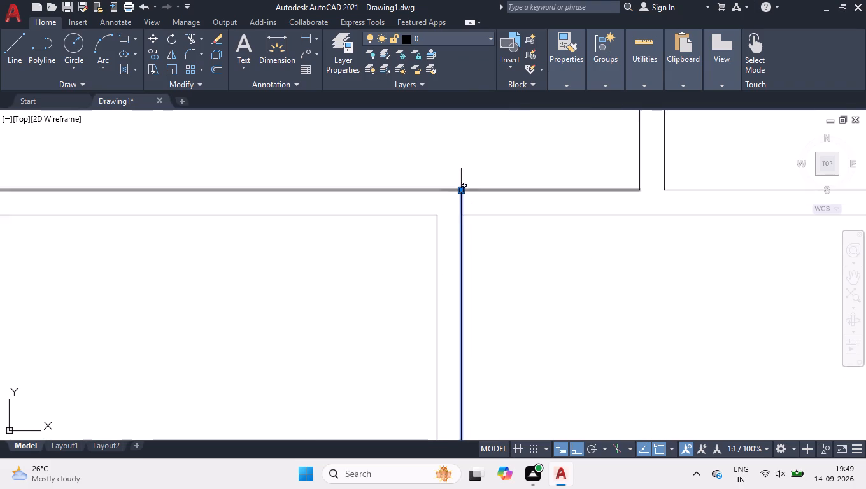
Stretch the bottom end of the same partition line down to the far line of the cross wall below, and clear the selection.
{"action": "scroll", "coordinate": [459, 192], "scroll_direction": "down", "scroll_amount": 3}
{"action": "scroll", "coordinate": [457, 395], "scroll_direction": "up", "scroll_amount": 6}
{"action": "left_click", "coordinate": [461, 332]}
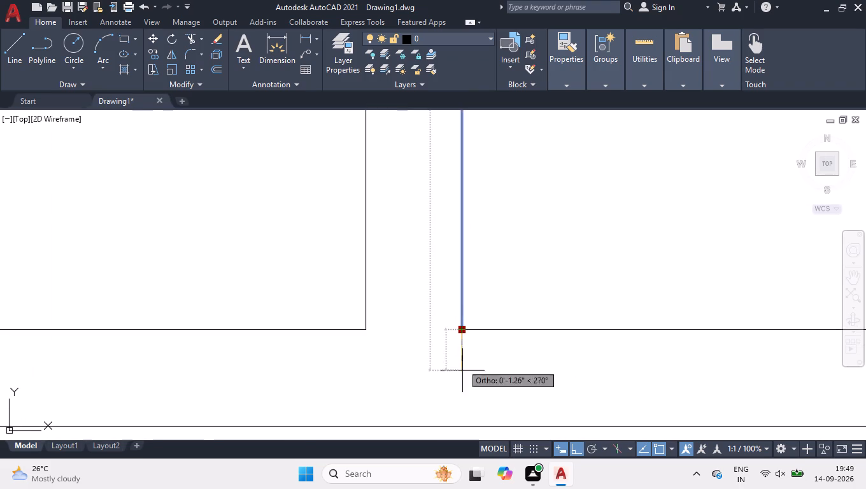
{"action": "left_click", "coordinate": [463, 429]}
{"action": "right_click", "coordinate": [433, 369]}
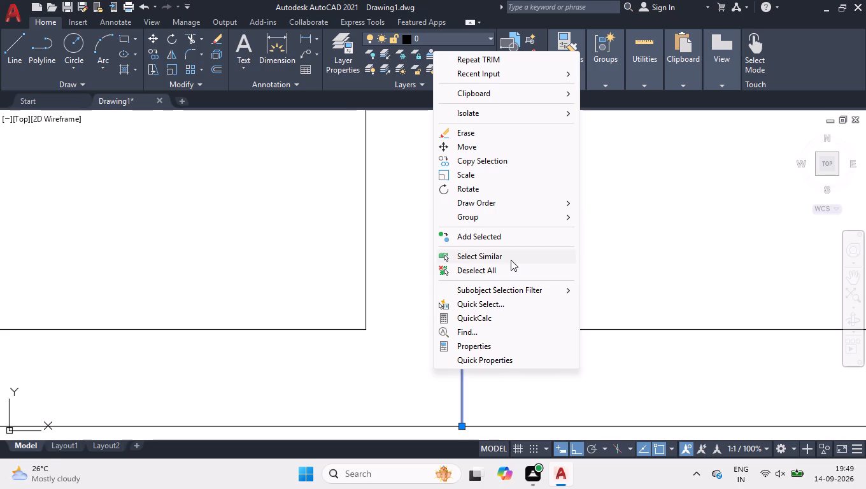
{"action": "left_click", "coordinate": [509, 268]}
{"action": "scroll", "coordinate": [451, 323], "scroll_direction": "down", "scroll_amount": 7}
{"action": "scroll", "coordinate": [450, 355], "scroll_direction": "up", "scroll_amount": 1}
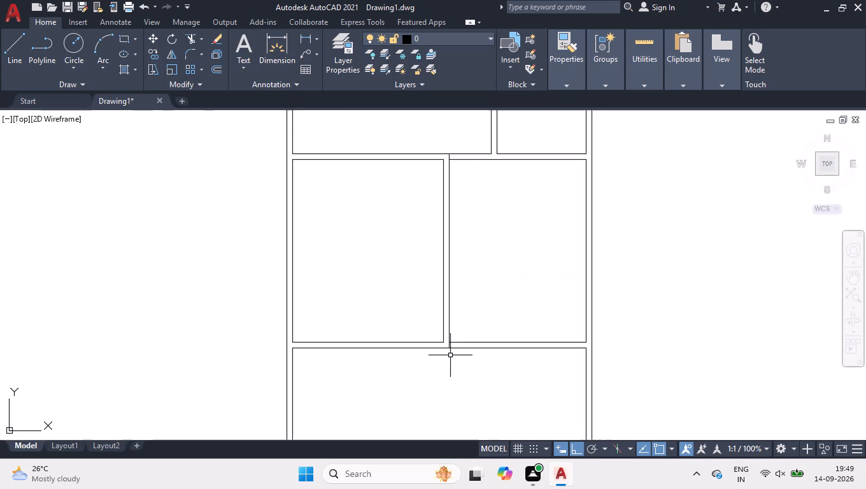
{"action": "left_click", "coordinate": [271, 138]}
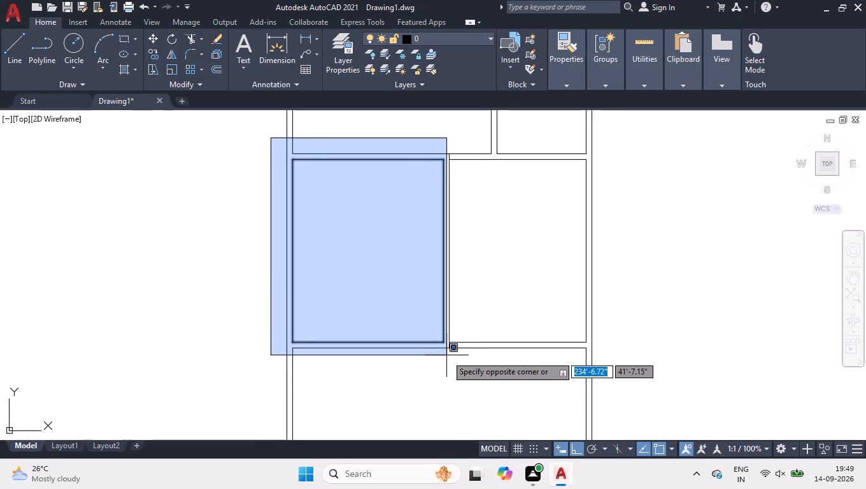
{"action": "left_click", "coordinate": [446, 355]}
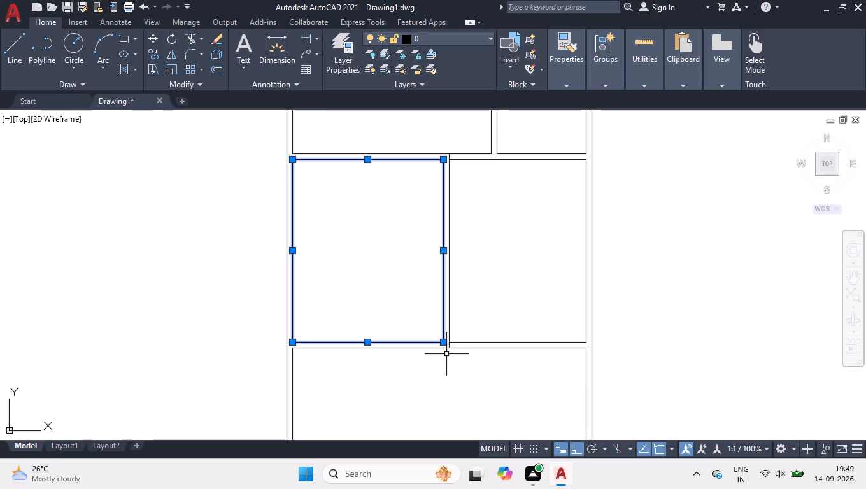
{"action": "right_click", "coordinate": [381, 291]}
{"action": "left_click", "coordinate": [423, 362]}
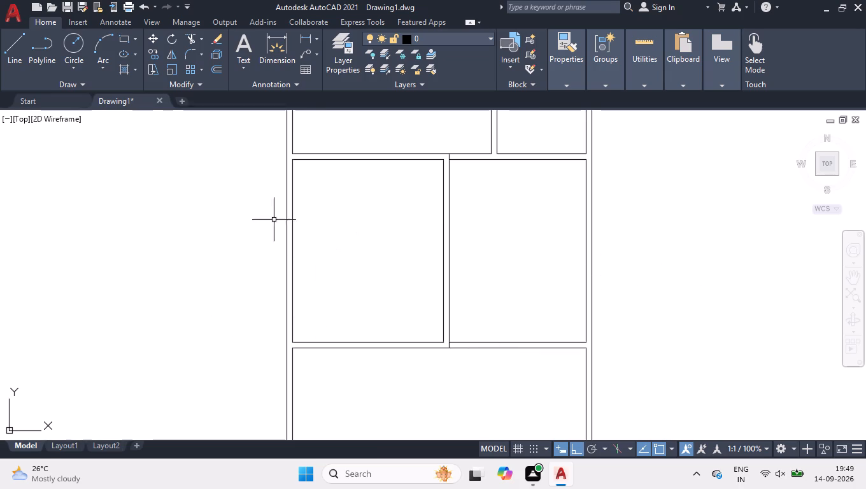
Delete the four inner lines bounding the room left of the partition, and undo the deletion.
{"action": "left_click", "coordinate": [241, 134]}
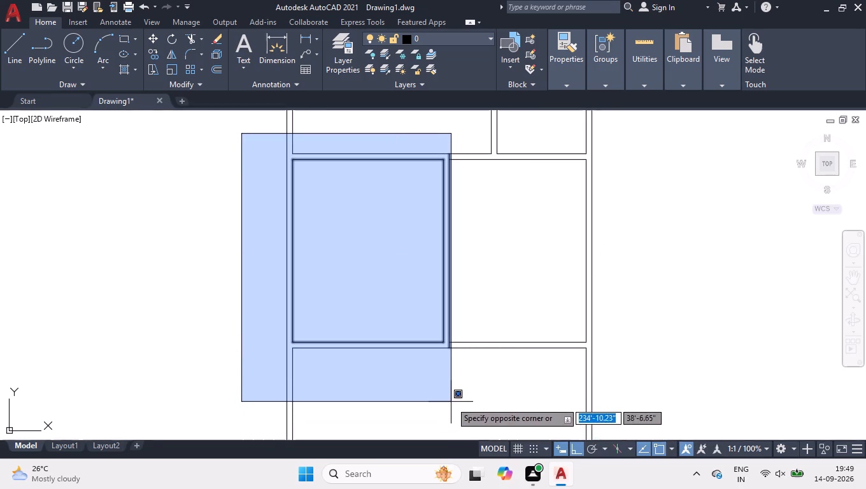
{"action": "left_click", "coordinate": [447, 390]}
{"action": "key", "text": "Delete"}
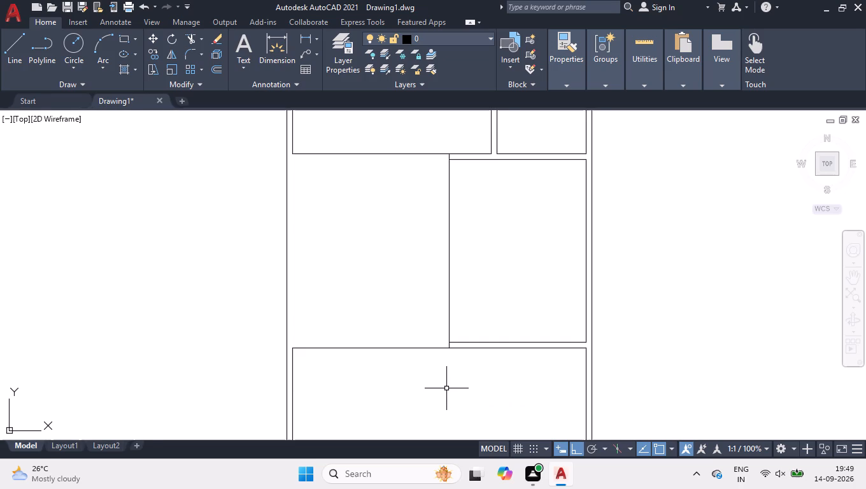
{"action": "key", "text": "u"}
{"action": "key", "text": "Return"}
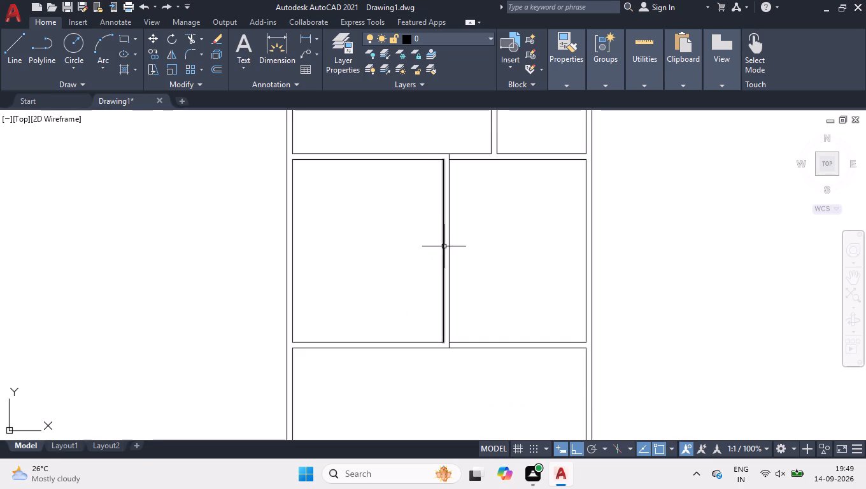
Stretch the left room's top wall line 4.5" across the partition to meet its right face line, and clear the selection.
{"action": "scroll", "coordinate": [413, 153], "scroll_direction": "up", "scroll_amount": 1}
{"action": "left_click", "coordinate": [414, 164]}
{"action": "scroll", "coordinate": [462, 158], "scroll_direction": "up", "scroll_amount": 2}
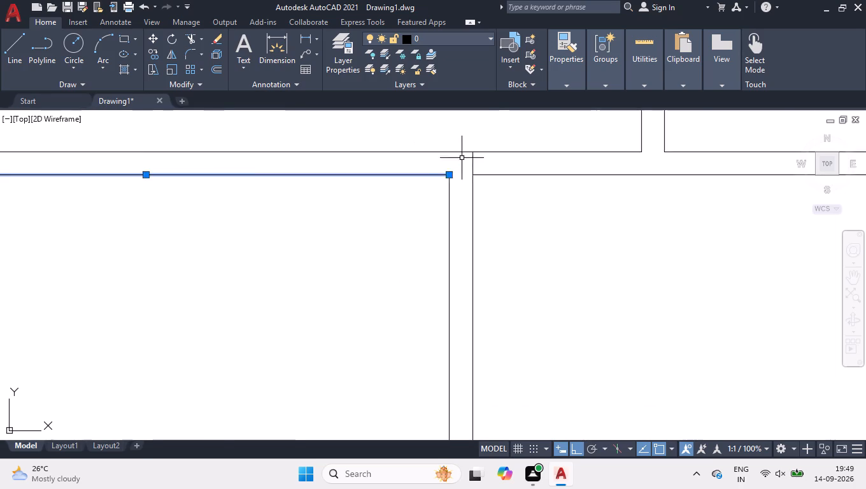
{"action": "scroll", "coordinate": [462, 158], "scroll_direction": "up", "scroll_amount": 1}
{"action": "left_click", "coordinate": [439, 187]}
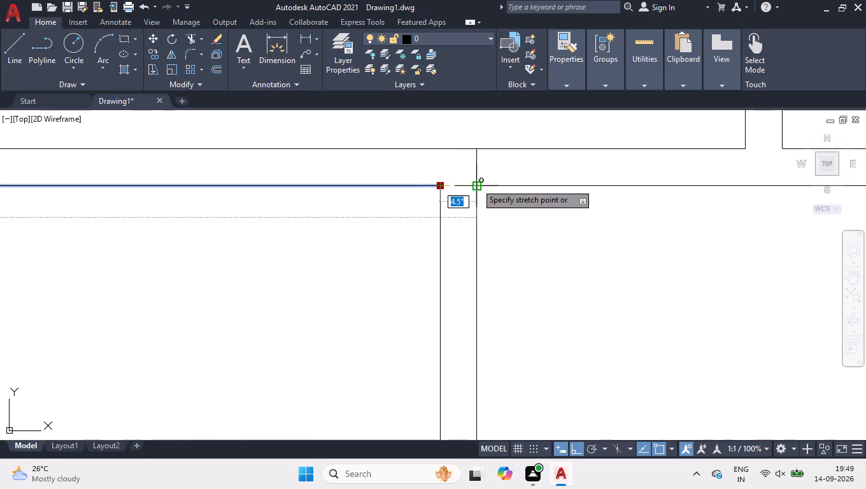
{"action": "left_click", "coordinate": [476, 184]}
{"action": "right_click", "coordinate": [437, 207]}
{"action": "left_click", "coordinate": [481, 358]}
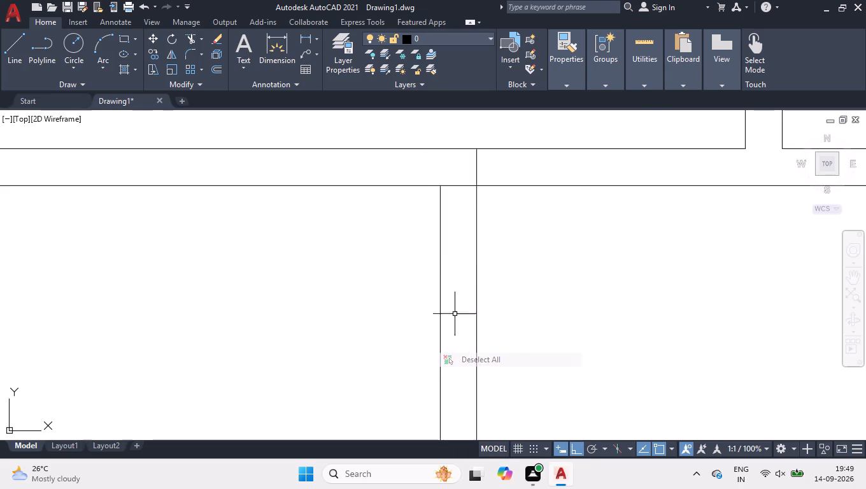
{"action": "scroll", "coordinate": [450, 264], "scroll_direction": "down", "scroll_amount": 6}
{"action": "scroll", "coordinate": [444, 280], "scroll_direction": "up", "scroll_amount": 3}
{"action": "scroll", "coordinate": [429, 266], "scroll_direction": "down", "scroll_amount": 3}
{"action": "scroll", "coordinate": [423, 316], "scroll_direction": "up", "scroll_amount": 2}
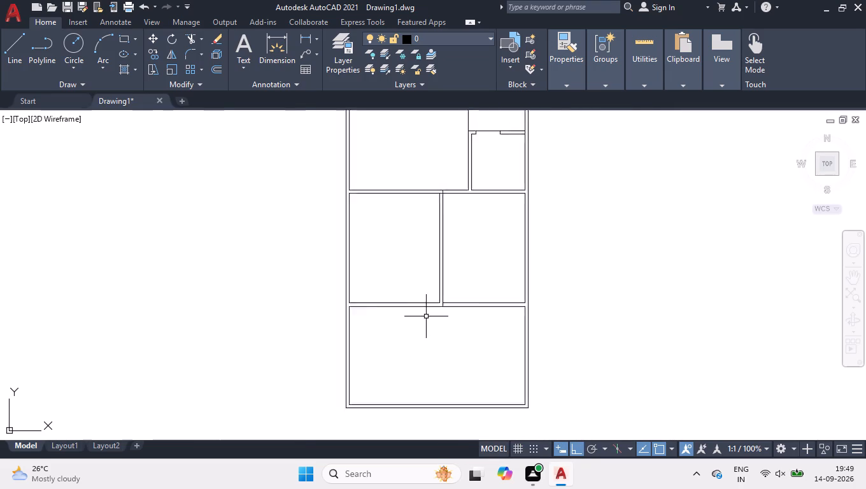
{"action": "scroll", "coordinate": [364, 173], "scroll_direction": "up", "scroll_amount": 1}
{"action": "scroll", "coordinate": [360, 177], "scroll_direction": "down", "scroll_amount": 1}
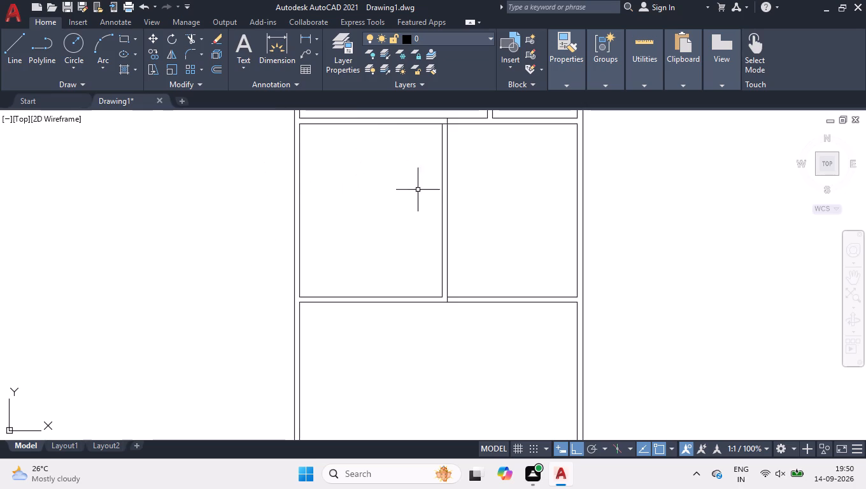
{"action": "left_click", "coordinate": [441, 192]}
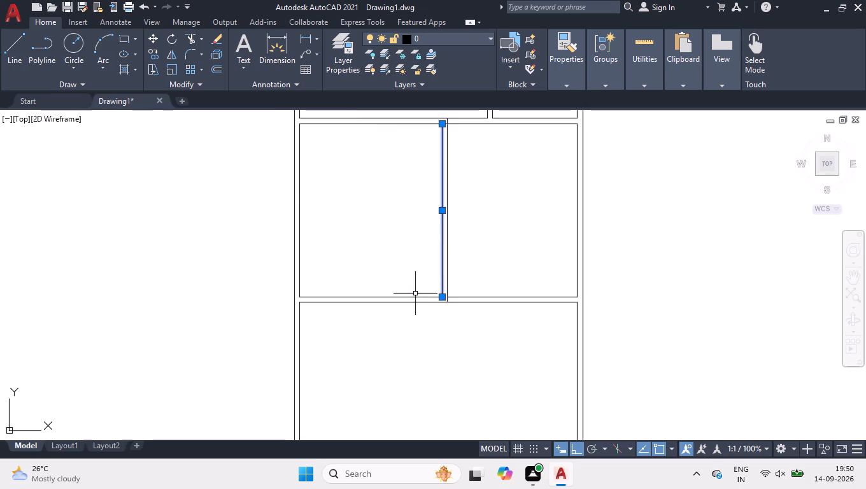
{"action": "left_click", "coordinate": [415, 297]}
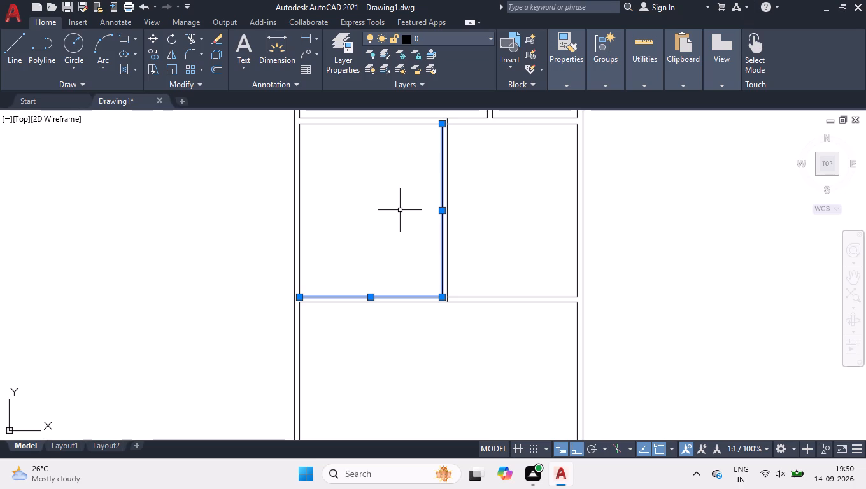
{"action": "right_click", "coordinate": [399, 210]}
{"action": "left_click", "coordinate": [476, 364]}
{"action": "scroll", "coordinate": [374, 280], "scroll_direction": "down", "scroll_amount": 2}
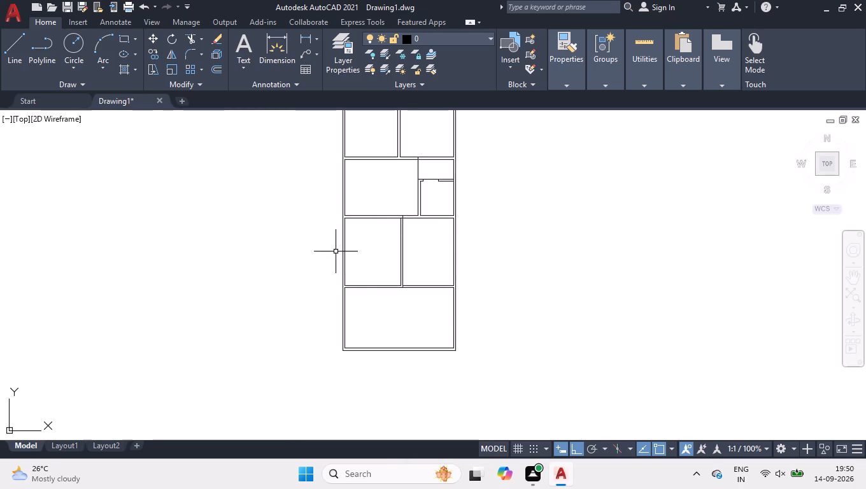
Trim away both lines of the lower cross wall left of the partition, and the partition's left face line.
{"action": "scroll", "coordinate": [388, 274], "scroll_direction": "up", "scroll_amount": 2}
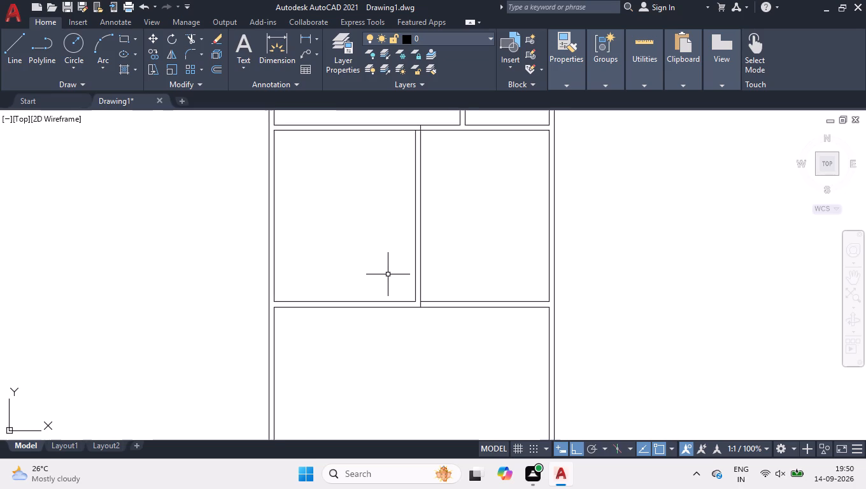
{"action": "type", "text": "TR"}
{"action": "key", "text": "Return"}
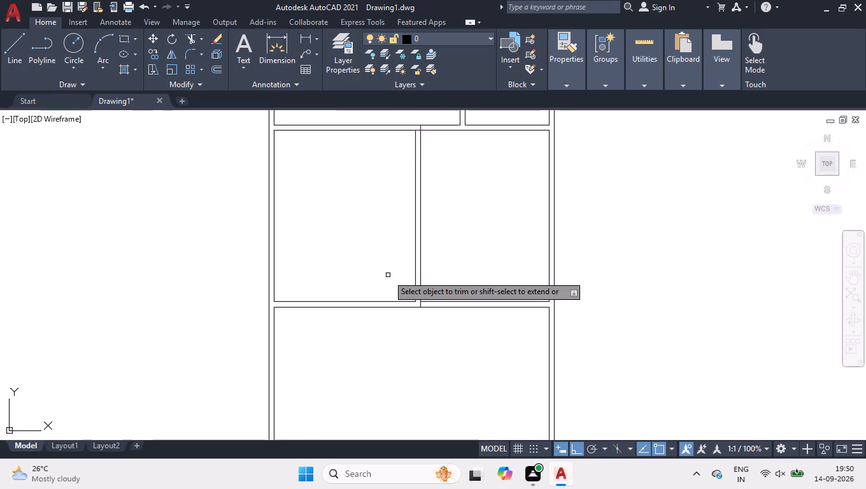
{"action": "left_click", "coordinate": [388, 275]}
{"action": "left_click", "coordinate": [380, 343]}
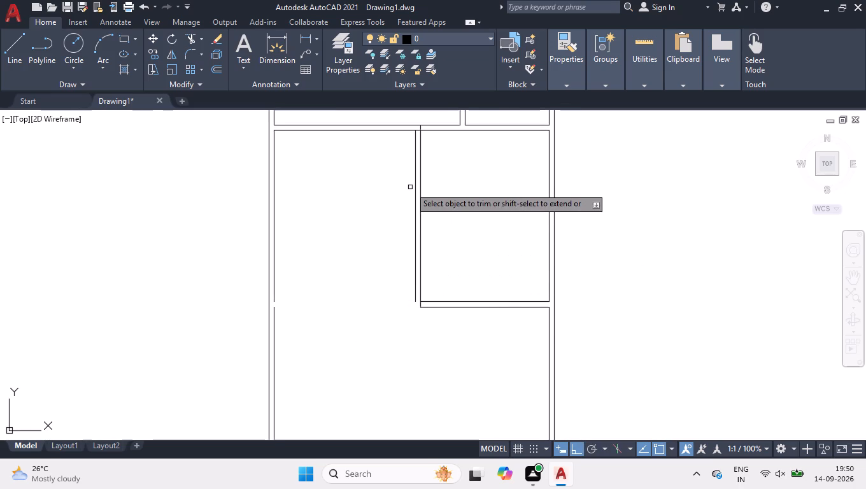
{"action": "left_click", "coordinate": [415, 185]}
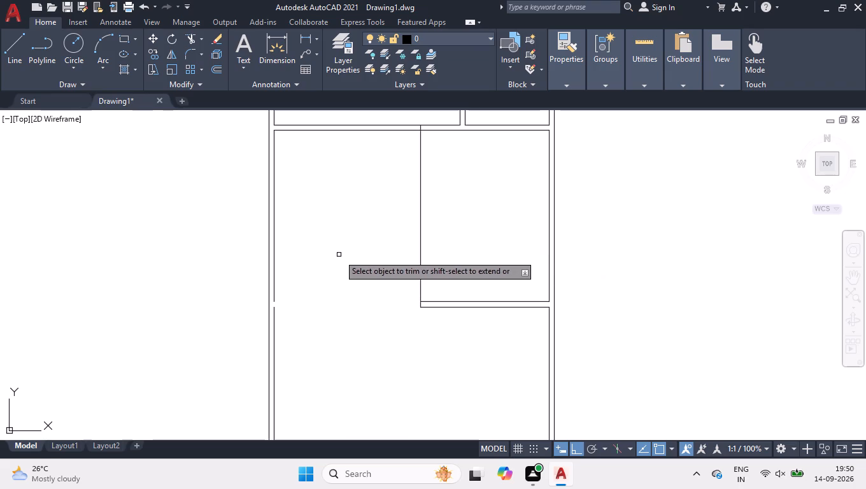
{"action": "key", "text": "space"}
Join the two segments of the left wall's inner line across the gap left by the removed cross wall.
{"action": "left_click", "coordinate": [294, 250]}
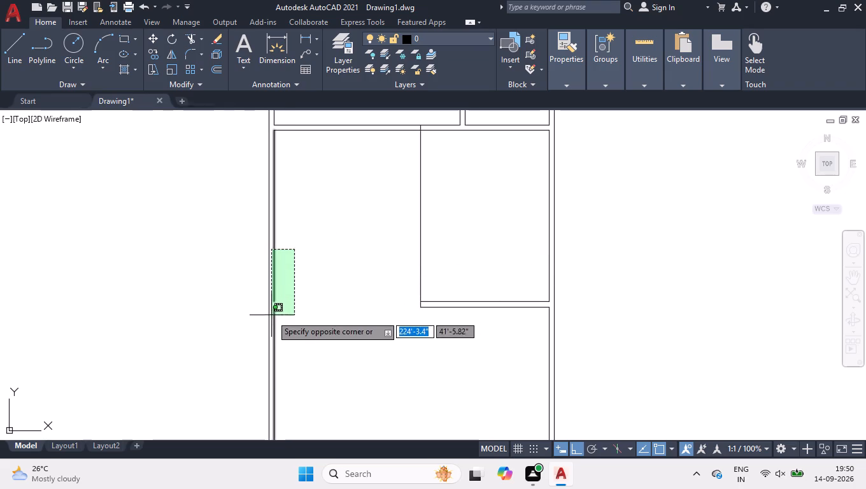
{"action": "left_click", "coordinate": [271, 317]}
{"action": "key", "text": "j"}
{"action": "key", "text": "Return"}
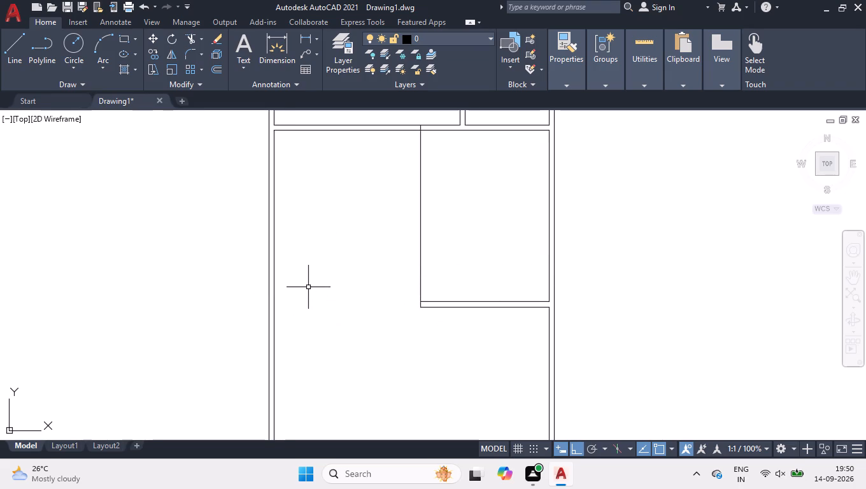
Draw a 6' by 9' room outline with lines from the left area's top-left inner corner, closing against the left wall.
{"action": "key", "text": "l"}
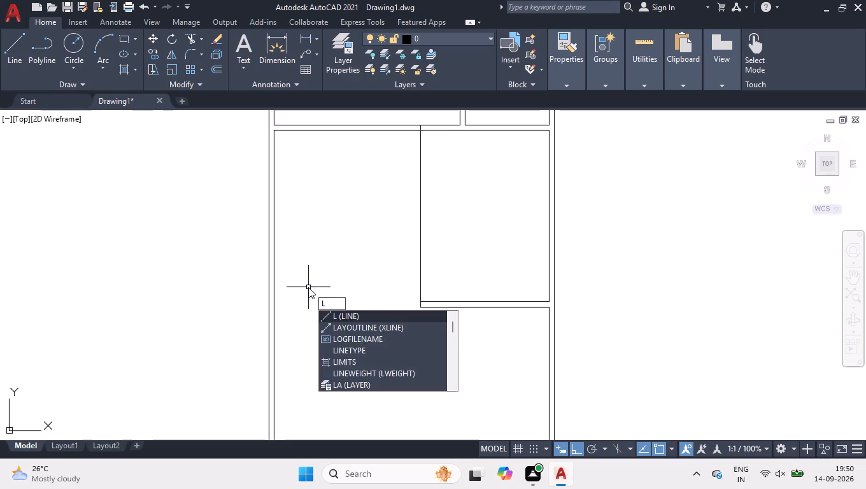
{"action": "key", "text": "Return"}
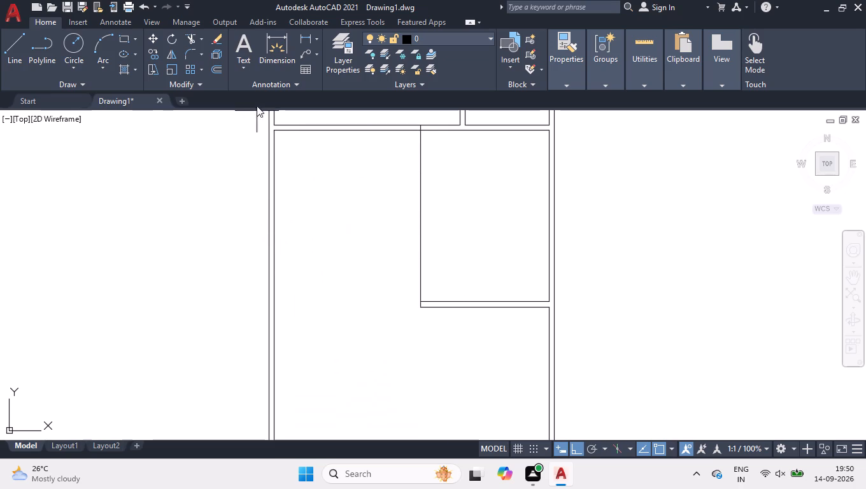
{"action": "scroll", "coordinate": [294, 118], "scroll_direction": "up", "scroll_amount": 2}
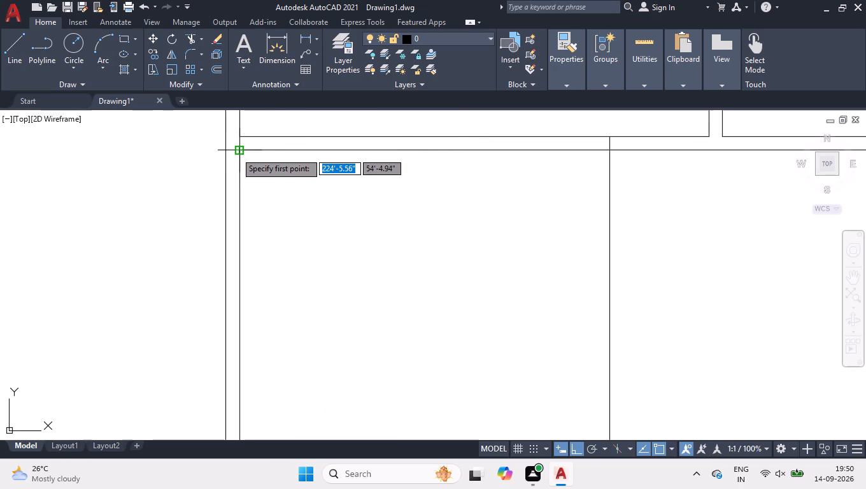
{"action": "left_click", "coordinate": [236, 152]}
{"action": "type", "text": "6'"}
{"action": "key", "text": "Return"}
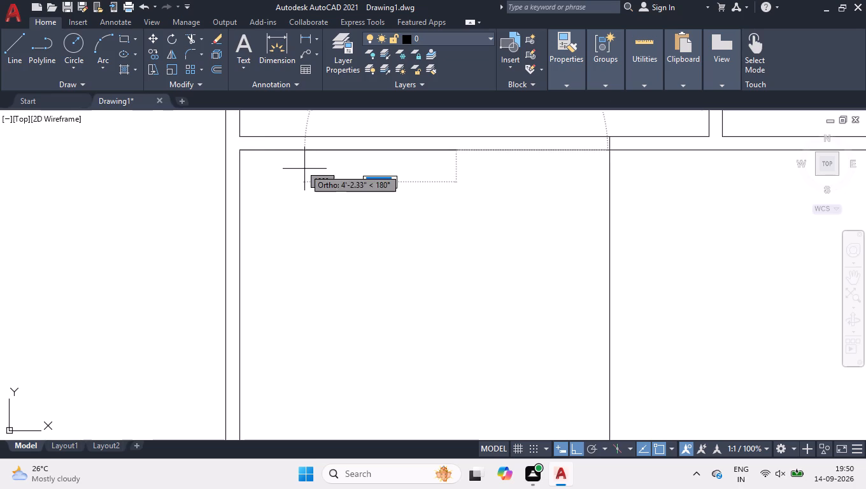
{"action": "type", "text": "9'"}
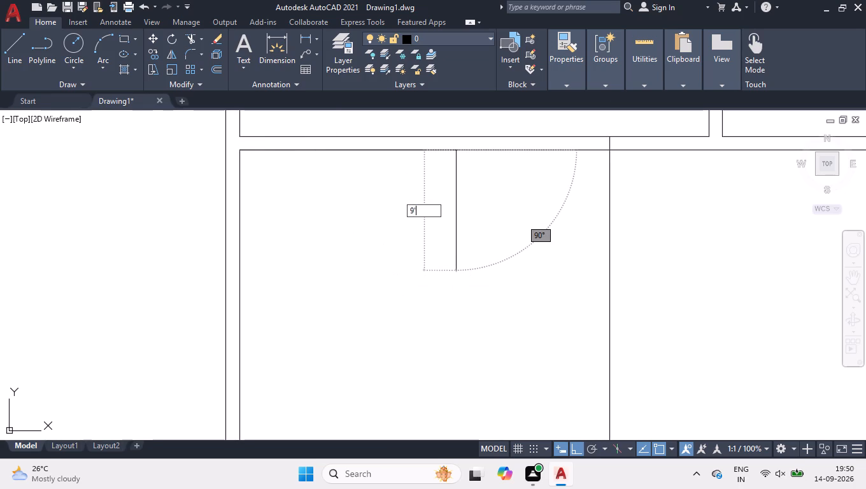
{"action": "key", "text": "Return"}
{"action": "scroll", "coordinate": [385, 273], "scroll_direction": "down", "scroll_amount": 3}
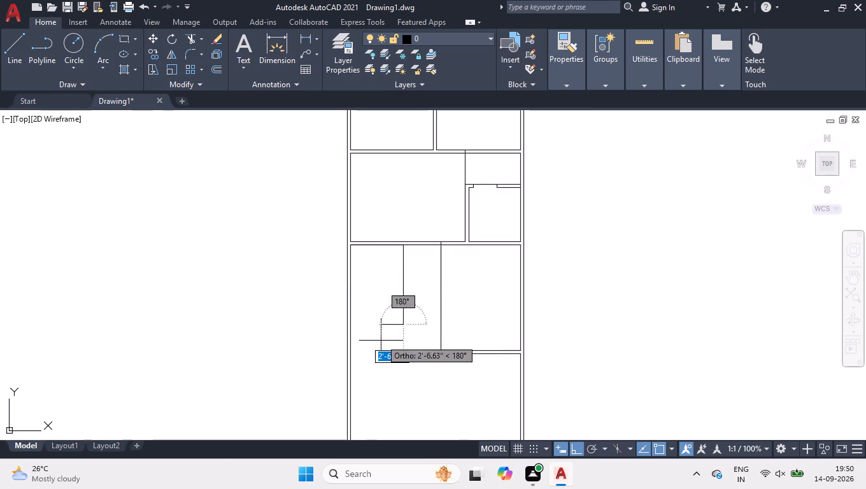
{"action": "scroll", "coordinate": [375, 334], "scroll_direction": "up", "scroll_amount": 1}
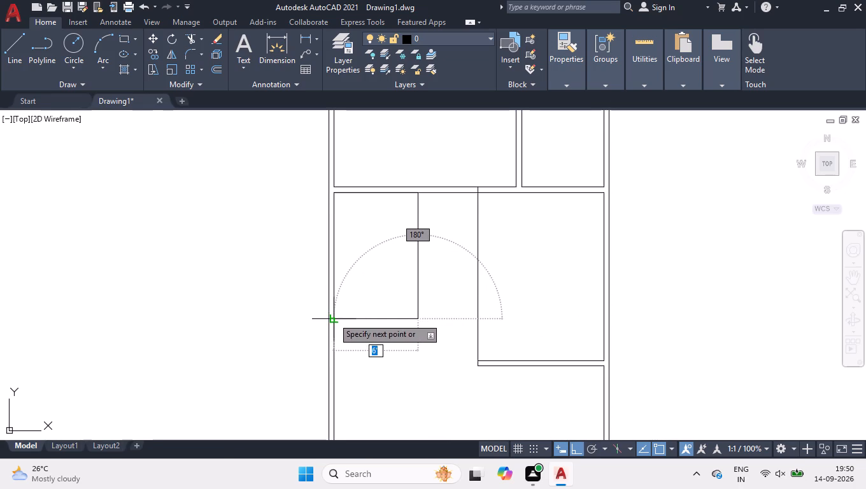
{"action": "left_click", "coordinate": [333, 318]}
{"action": "key", "text": "space"}
Delete the 6' line overlapping the cross wall along the new room's top edge.
{"action": "left_click", "coordinate": [293, 155]}
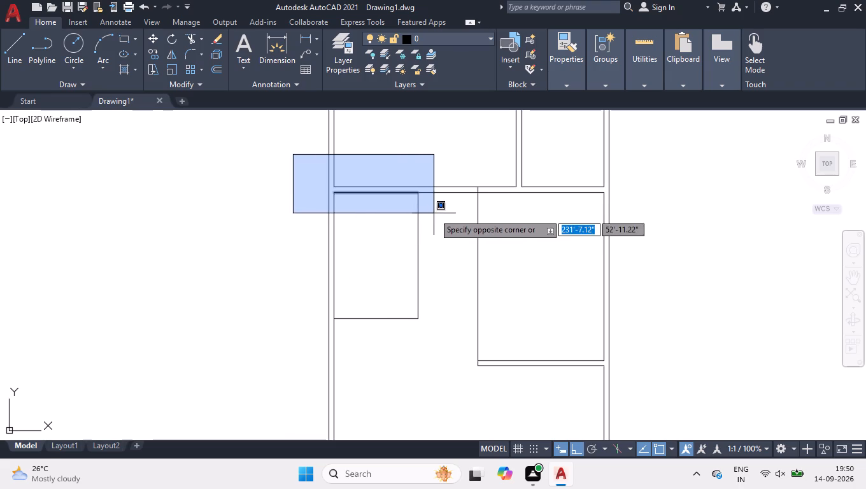
{"action": "left_click", "coordinate": [434, 213]}
{"action": "key", "text": "Delete"}
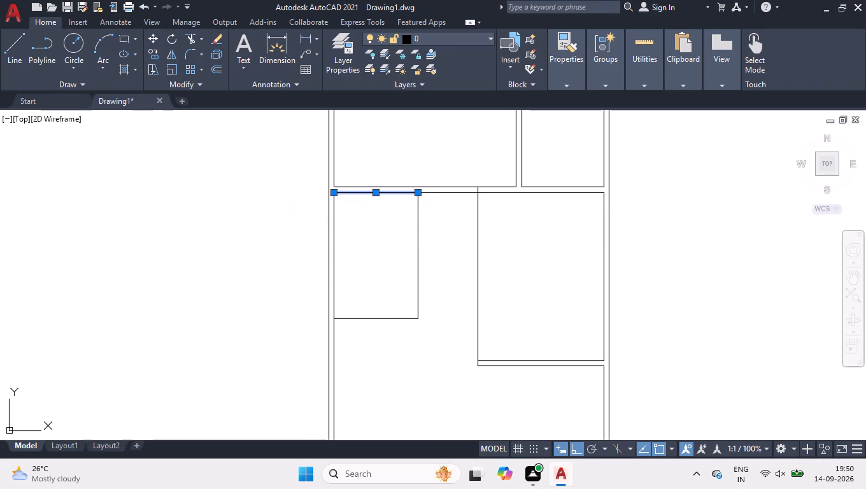
Offset the new room's bottom line downward and its right line outward by 4.5" each to form the wall thickness.
{"action": "type", "text": "OFFF"}
{"action": "key", "text": "BackSpace"}
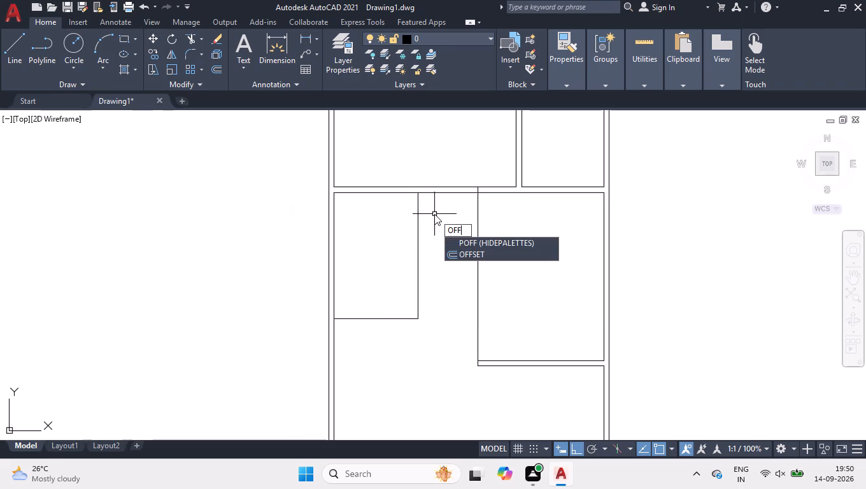
{"action": "key", "text": "BackSpace"}
{"action": "key", "text": "Return"}
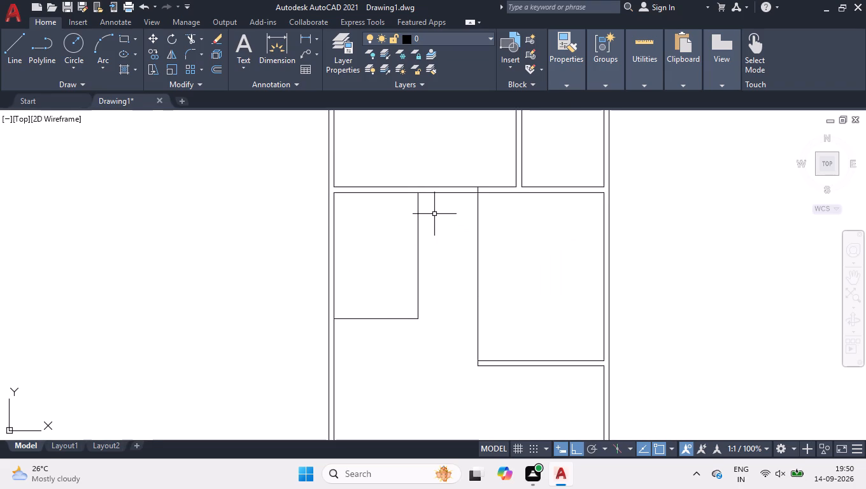
{"action": "type", "text": "OFF"}
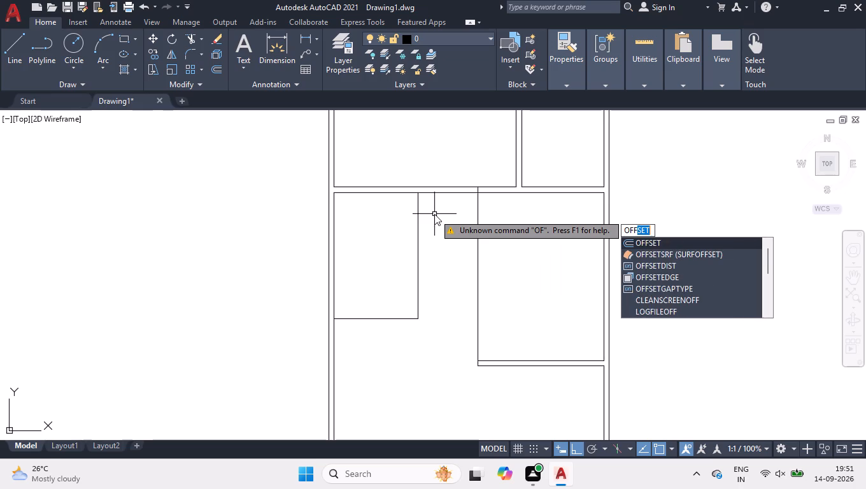
{"action": "key", "text": "Return"}
{"action": "type", "text": "4.5"}
{"action": "key", "text": "Return"}
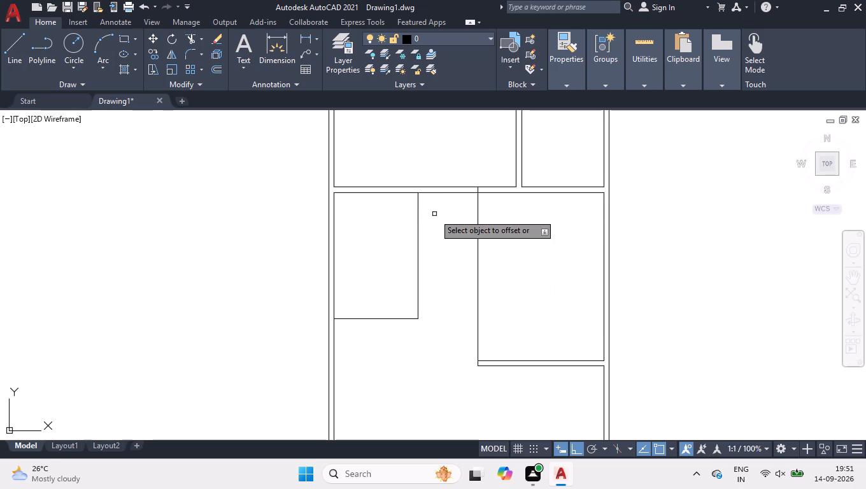
{"action": "left_click", "coordinate": [387, 320]}
{"action": "left_click", "coordinate": [393, 341]}
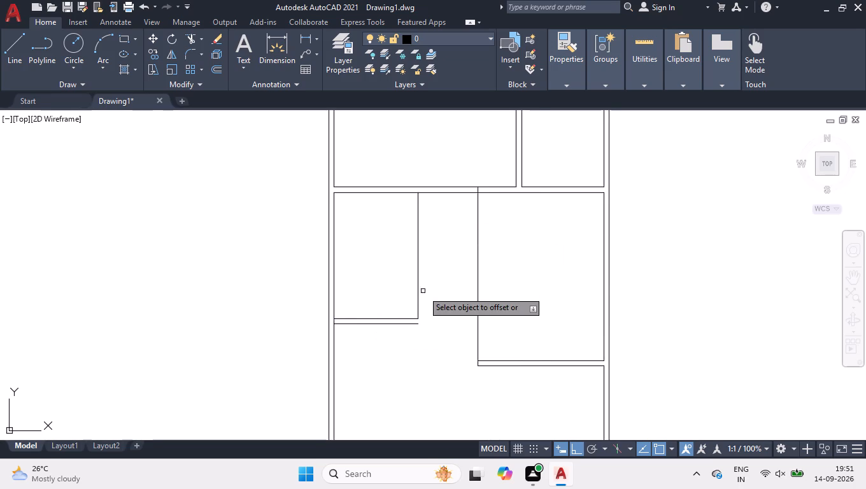
{"action": "left_click", "coordinate": [416, 283]}
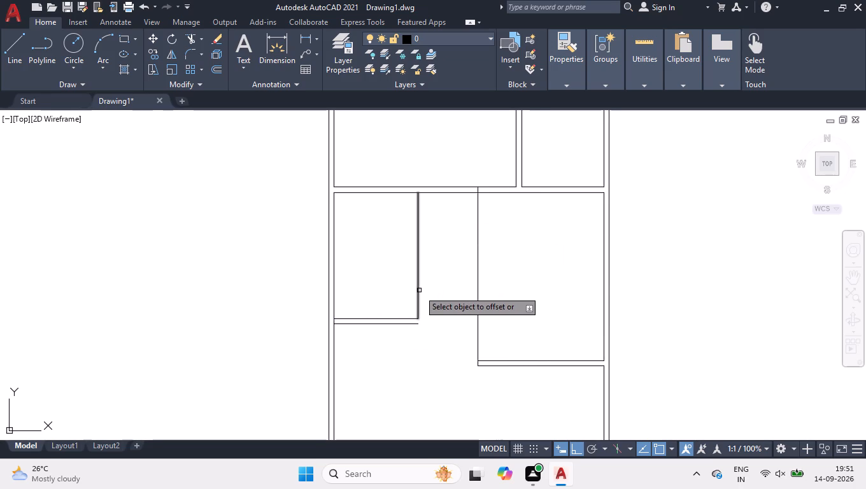
{"action": "left_click", "coordinate": [419, 290]}
{"action": "left_click", "coordinate": [467, 292]}
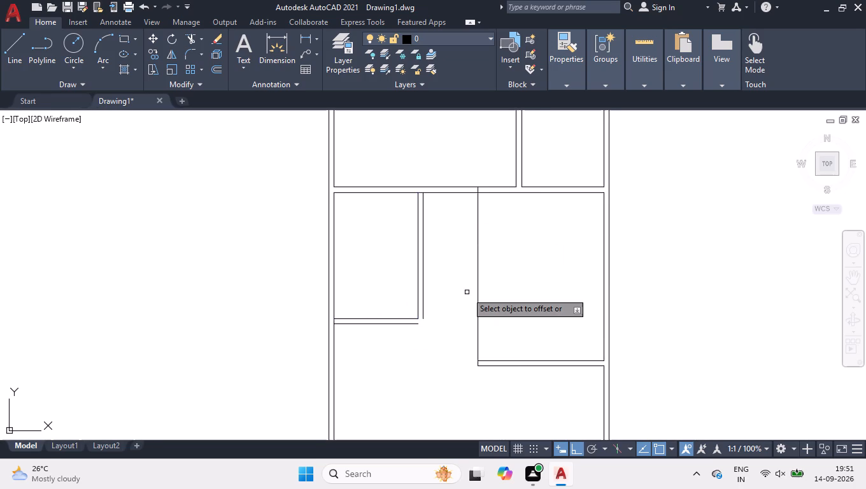
{"action": "key", "text": "space"}
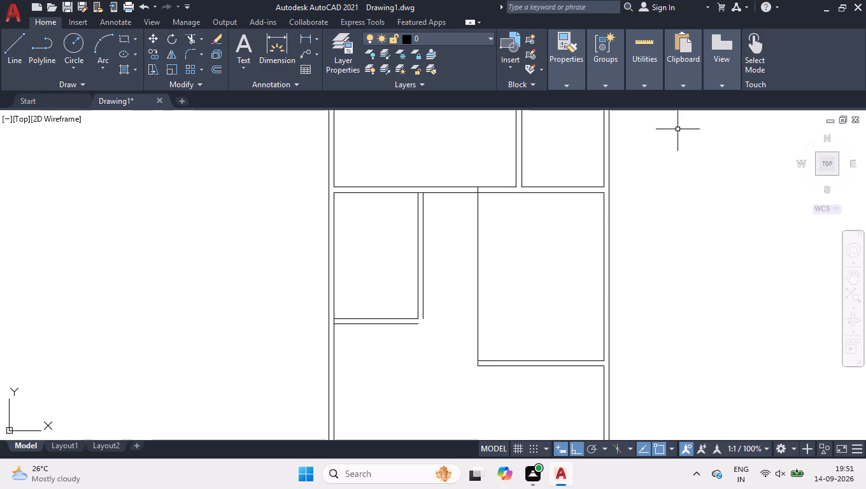
Measure the passage width between the new room's right wall and the partition.
{"action": "left_click", "coordinate": [624, 101]}
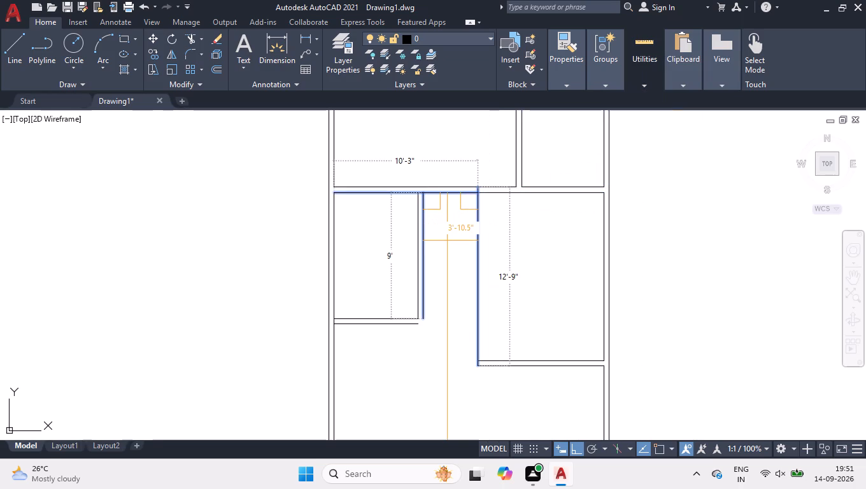
{"action": "key", "text": "space"}
Offset the partition line on the passage's right side 4.5" toward the passage.
{"action": "type", "text": "OFF"}
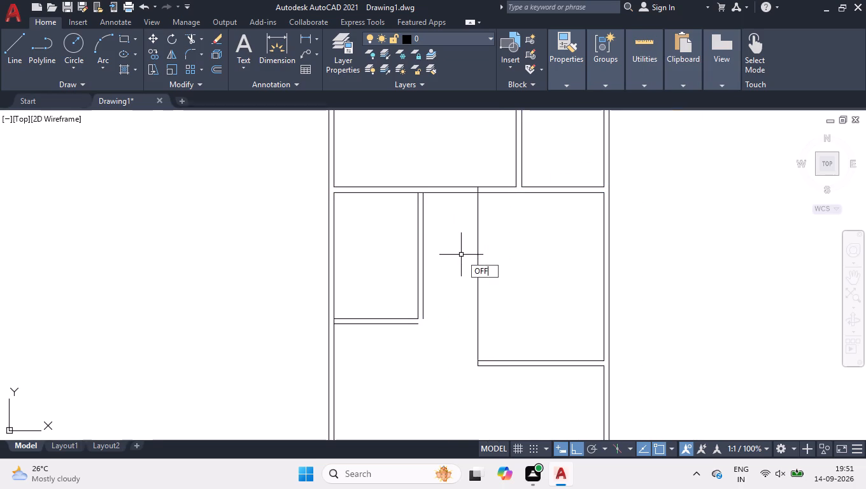
{"action": "key", "text": "Return"}
{"action": "type", "text": "4.5"}
{"action": "key", "text": "Return"}
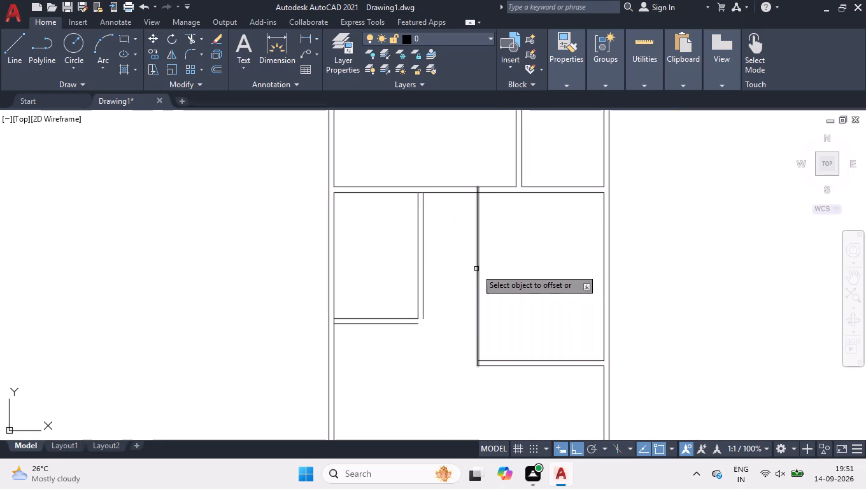
{"action": "left_click", "coordinate": [478, 269]}
{"action": "left_click", "coordinate": [444, 278]}
{"action": "key", "text": "space"}
Stretch the right room's lower wall line to the bottom end of the new partition face, and clear the selection.
{"action": "scroll", "coordinate": [472, 366], "scroll_direction": "up", "scroll_amount": 3}
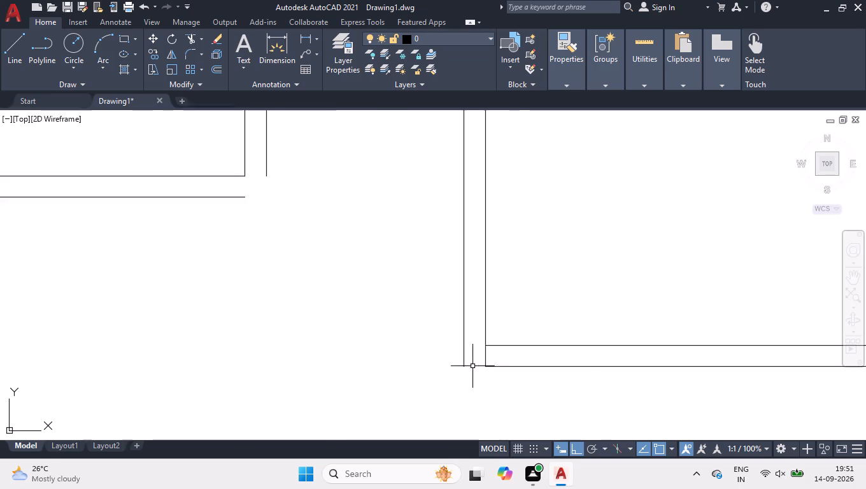
{"action": "left_click", "coordinate": [492, 366]}
{"action": "left_click", "coordinate": [484, 365]}
{"action": "left_click", "coordinate": [460, 366]}
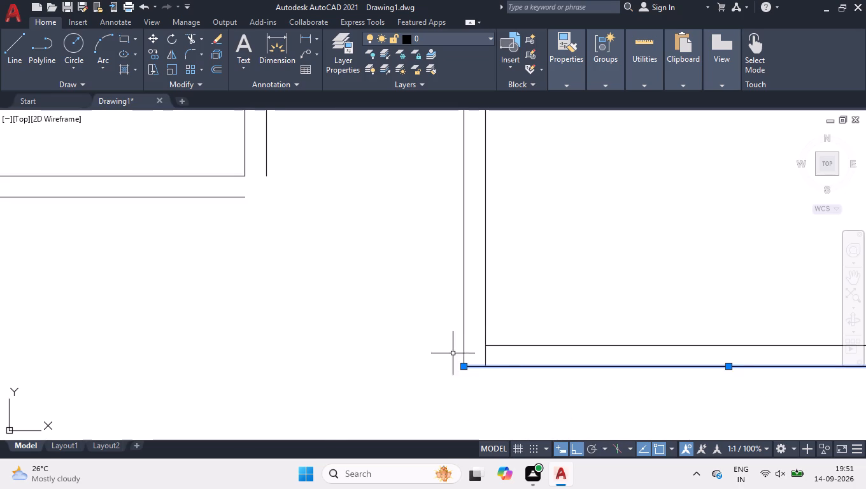
{"action": "right_click", "coordinate": [354, 314]}
{"action": "left_click", "coordinate": [397, 361]}
Fillet the new left room's outer bottom and right wall lines to close their corner.
{"action": "scroll", "coordinate": [408, 345], "scroll_direction": "down", "scroll_amount": 3}
{"action": "scroll", "coordinate": [466, 309], "scroll_direction": "down", "scroll_amount": 2}
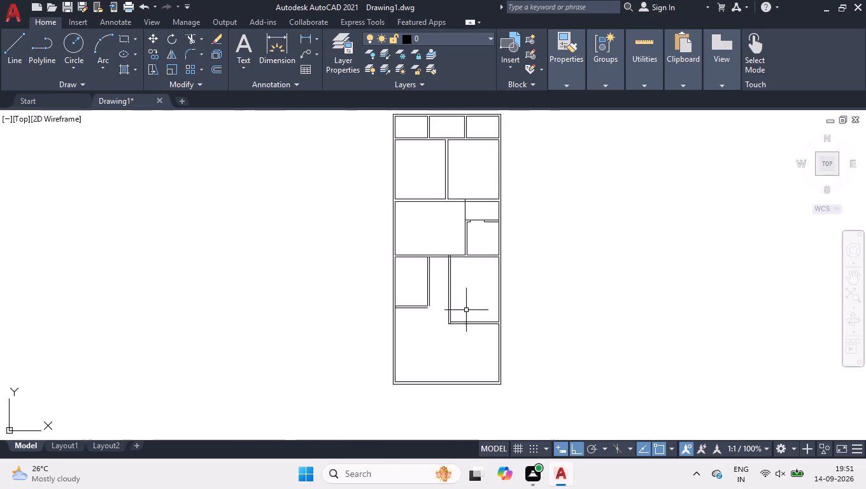
{"action": "scroll", "coordinate": [410, 307], "scroll_direction": "up", "scroll_amount": 2}
{"action": "key", "text": "f"}
{"action": "key", "text": "Return"}
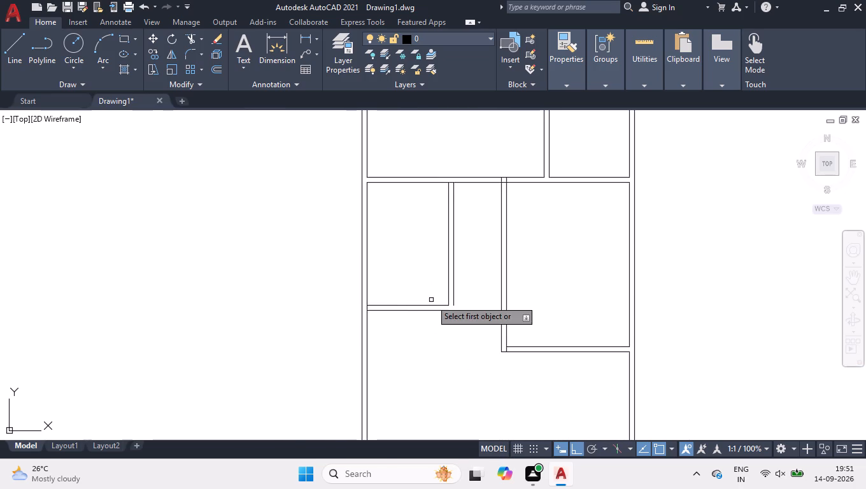
{"action": "scroll", "coordinate": [428, 300], "scroll_direction": "up", "scroll_amount": 1}
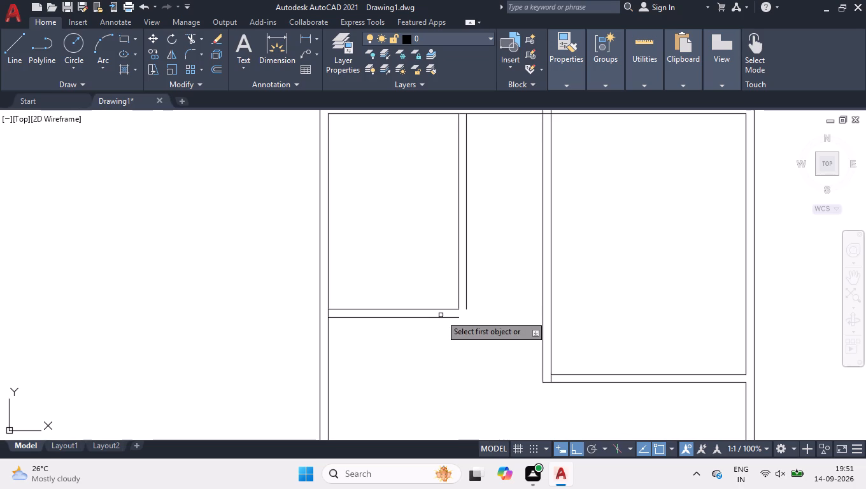
{"action": "left_click", "coordinate": [441, 319]}
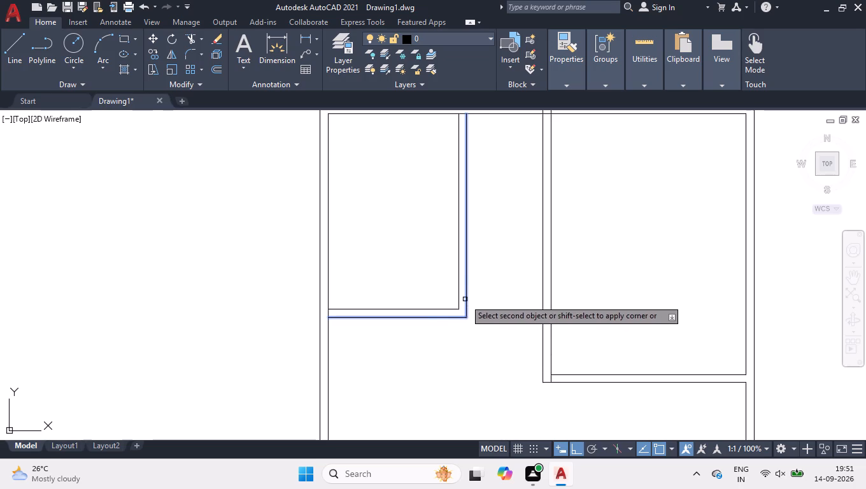
{"action": "left_click", "coordinate": [465, 299]}
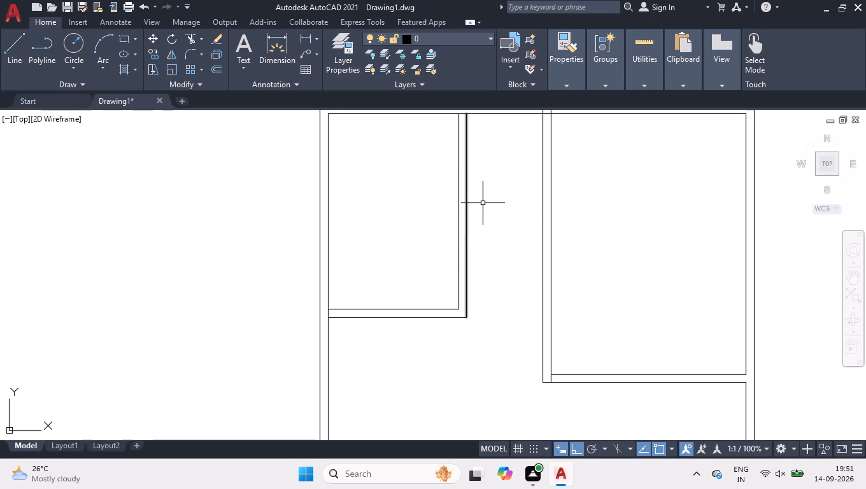
Offset the lower line of the right room's bottom wall 7'9" downward.
{"action": "scroll", "coordinate": [485, 211], "scroll_direction": "down", "scroll_amount": 3}
{"action": "scroll", "coordinate": [525, 285], "scroll_direction": "up", "scroll_amount": 3}
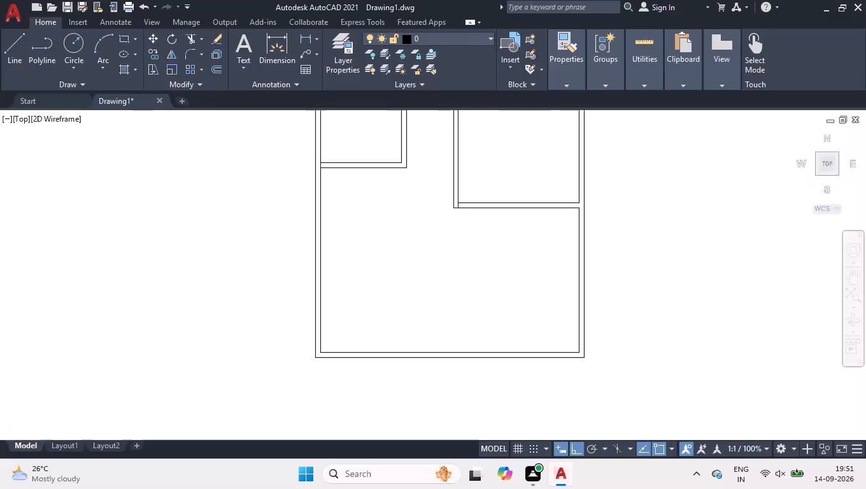
{"action": "type", "text": "OFF"}
{"action": "key", "text": "Return"}
{"action": "type", "text": "7'8"}
{"action": "key", "text": "BackSpace"}
{"action": "key", "text": "9"}
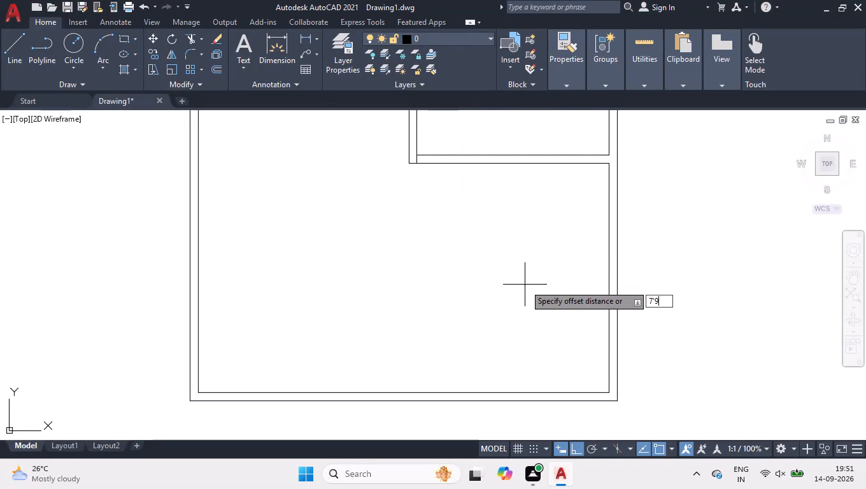
{"action": "key", "text": "Return"}
{"action": "left_click", "coordinate": [498, 164]}
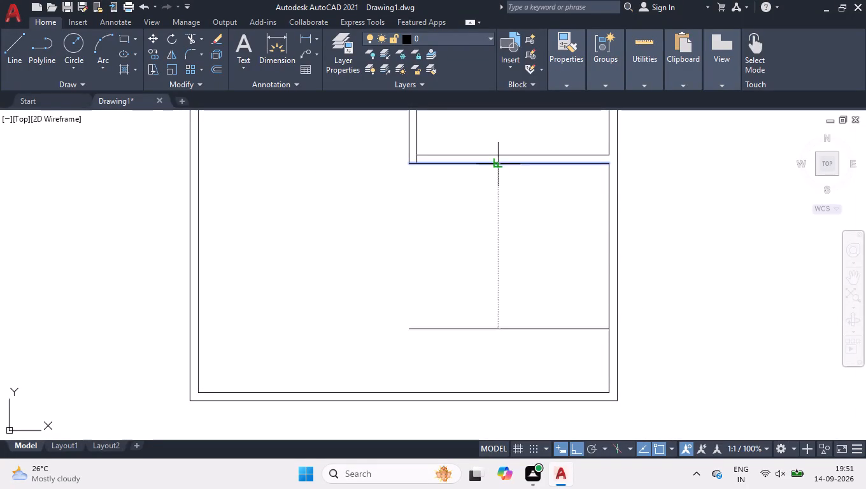
{"action": "left_click", "coordinate": [513, 208]}
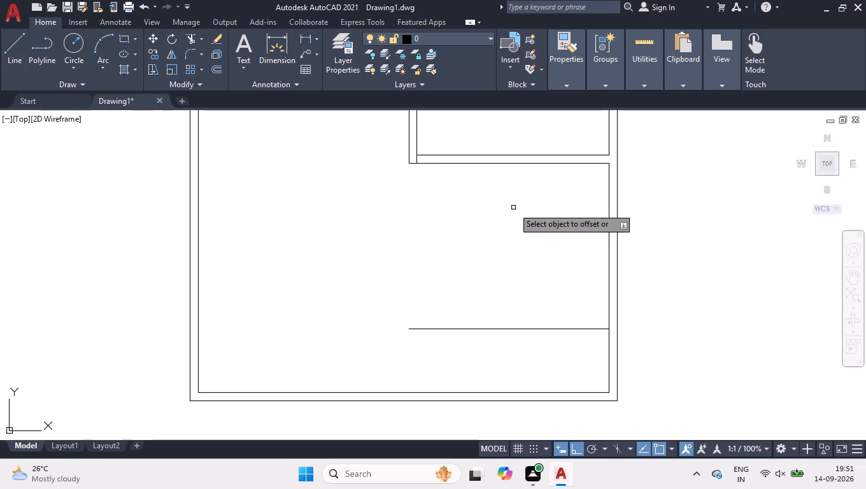
Offset the new horizontal line near the plan's bottom 4.5" downward to form a cross wall.
{"action": "scroll", "coordinate": [533, 206], "scroll_direction": "down", "scroll_amount": 1}
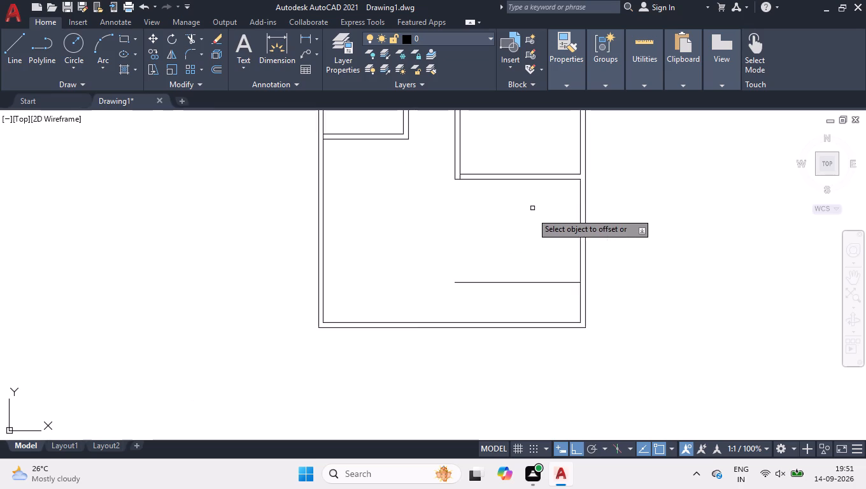
{"action": "scroll", "coordinate": [508, 330], "scroll_direction": "up", "scroll_amount": 2}
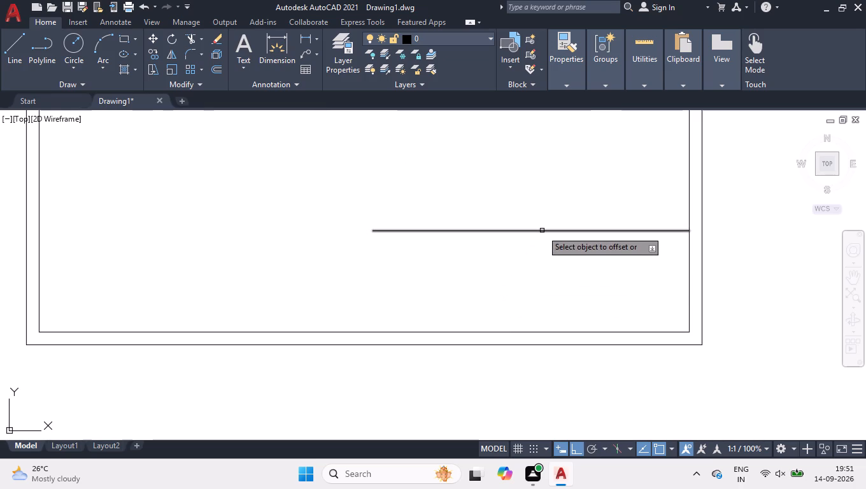
{"action": "left_click", "coordinate": [542, 230]}
{"action": "type", "text": "4.5"}
{"action": "key", "text": "Return"}
{"action": "key", "text": "Return"}
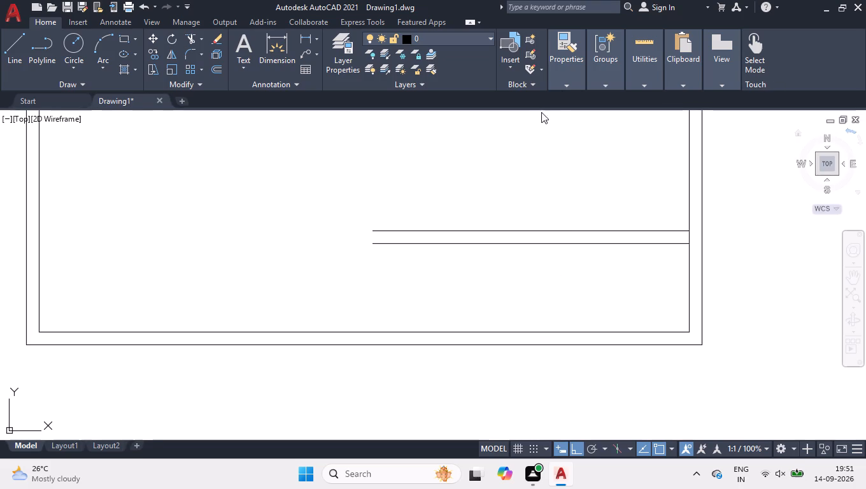
Measure the space between the new cross wall and the plan's bottom wall.
{"action": "left_click_drag", "start_coordinate": [631, 99], "coordinate": [630, 107]}
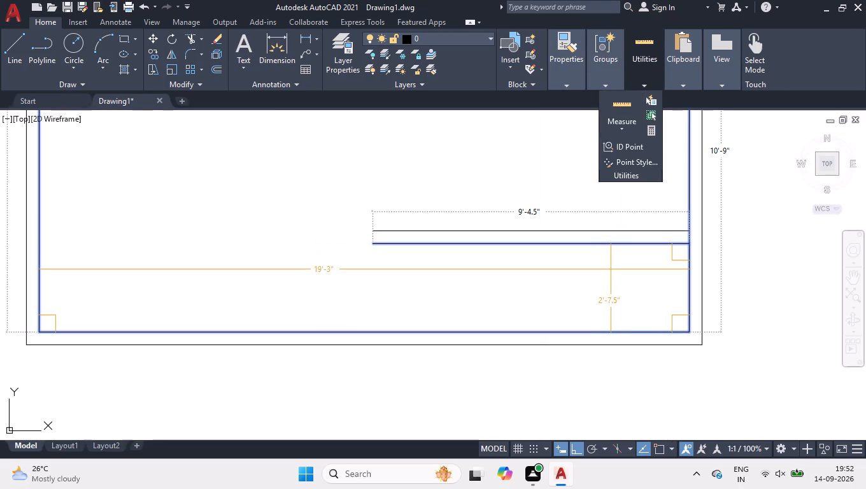
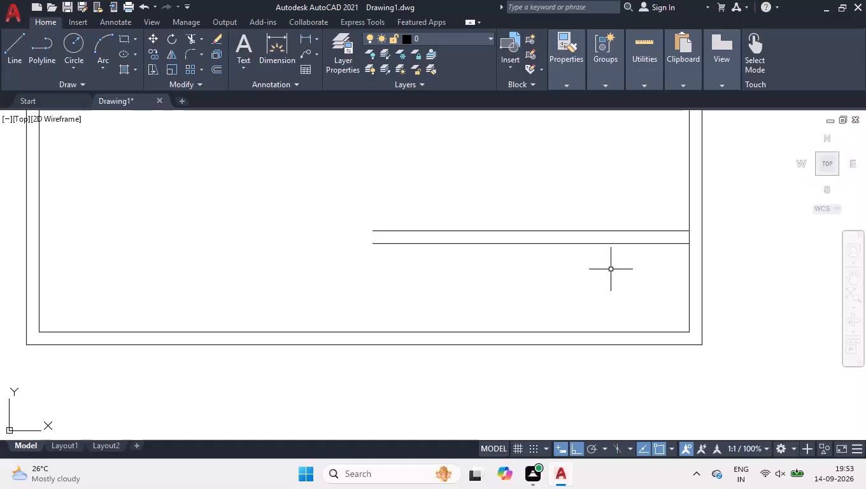
Measure the spaces around the new cross wall and across the lower part of the plan.
{"action": "left_click", "coordinate": [627, 103]}
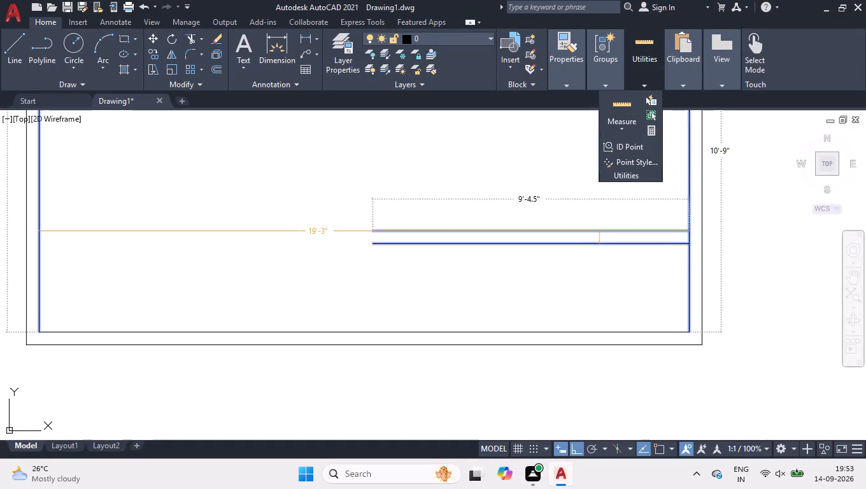
{"action": "key", "text": "Return"}
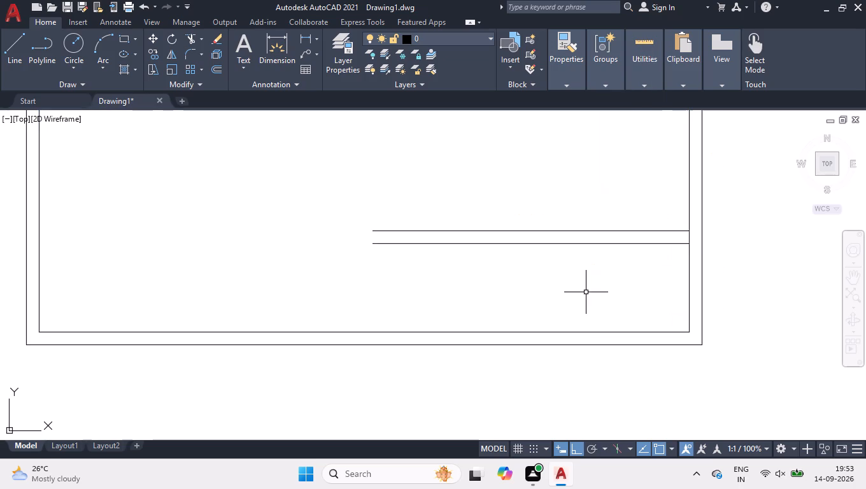
{"action": "scroll", "coordinate": [567, 317], "scroll_direction": "down", "scroll_amount": 2}
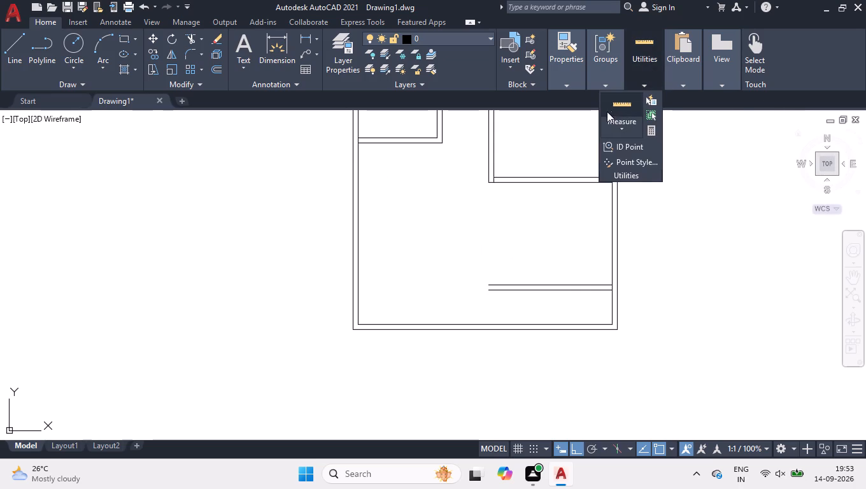
{"action": "left_click", "coordinate": [615, 105]}
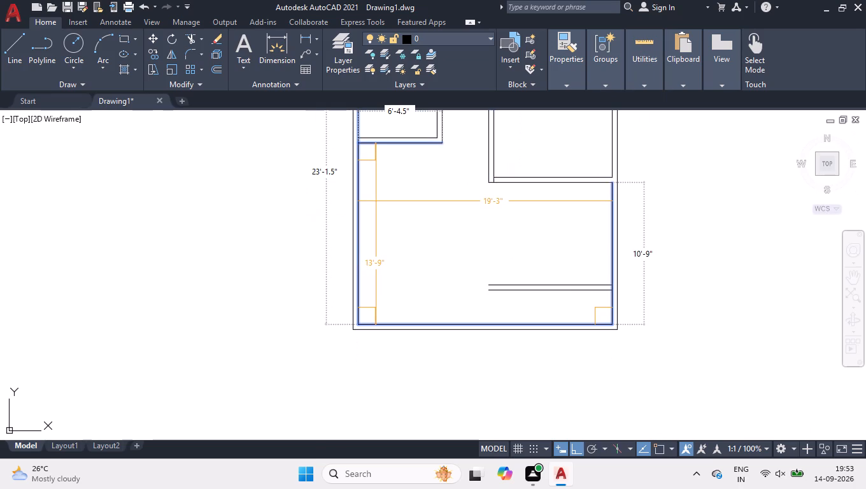
{"action": "key", "text": "space"}
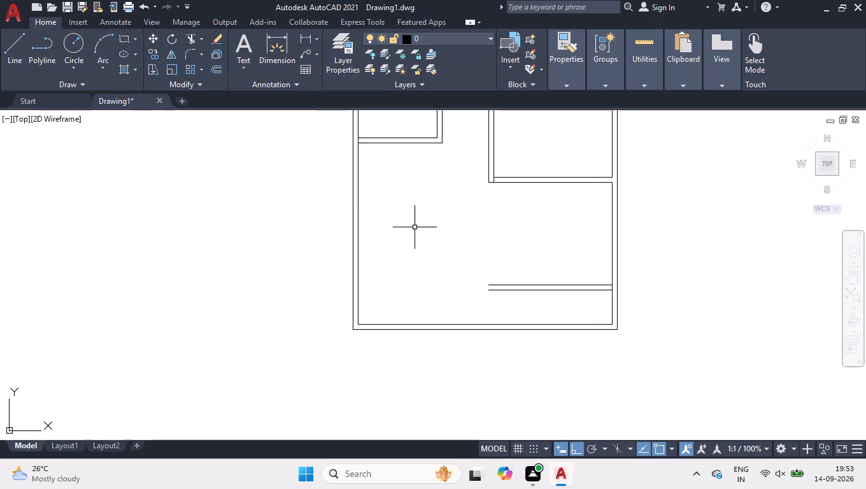
Move both lines of the plan's bottom wall 4.5" downward.
{"action": "left_click_drag", "start_coordinate": [607, 351], "coordinate": [598, 341]}
{"action": "left_click", "coordinate": [569, 320]}
{"action": "key", "text": "m"}
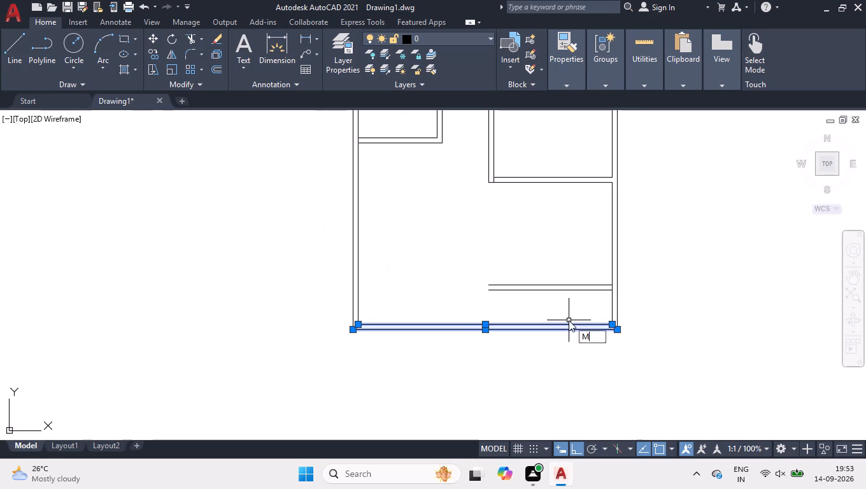
{"action": "key", "text": "Return"}
{"action": "scroll", "coordinate": [576, 274], "scroll_direction": "up", "scroll_amount": 1}
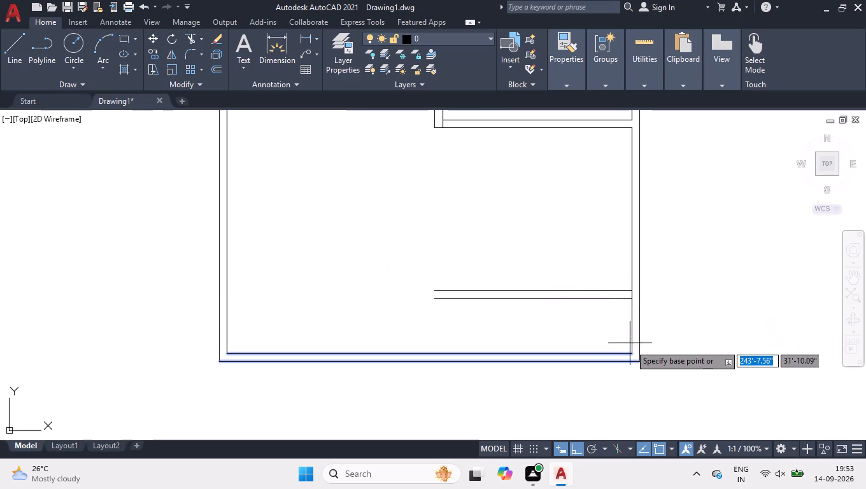
{"action": "left_click", "coordinate": [635, 350]}
{"action": "type", "text": "4.5"}
{"action": "key", "text": "Return"}
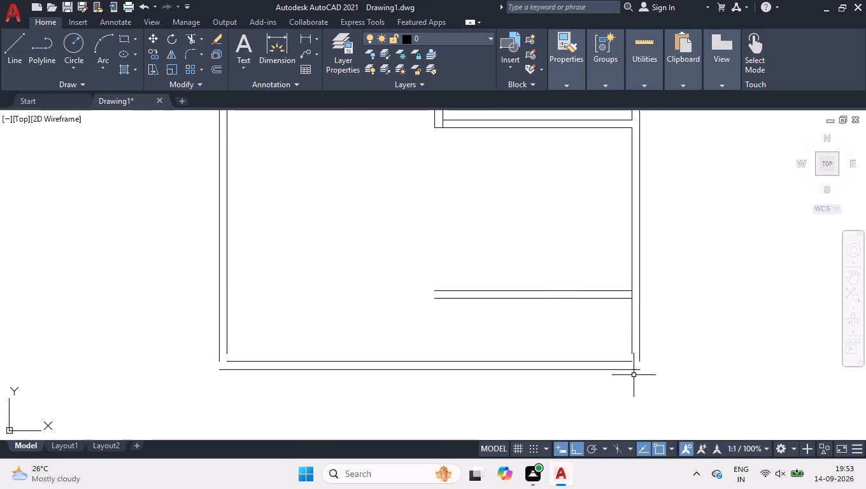
Extend the inner and outer lines of both side walls down to the moved bottom wall.
{"action": "type", "text": "EX"}
{"action": "key", "text": "Return"}
{"action": "left_click", "coordinate": [621, 320]}
{"action": "left_click", "coordinate": [672, 381]}
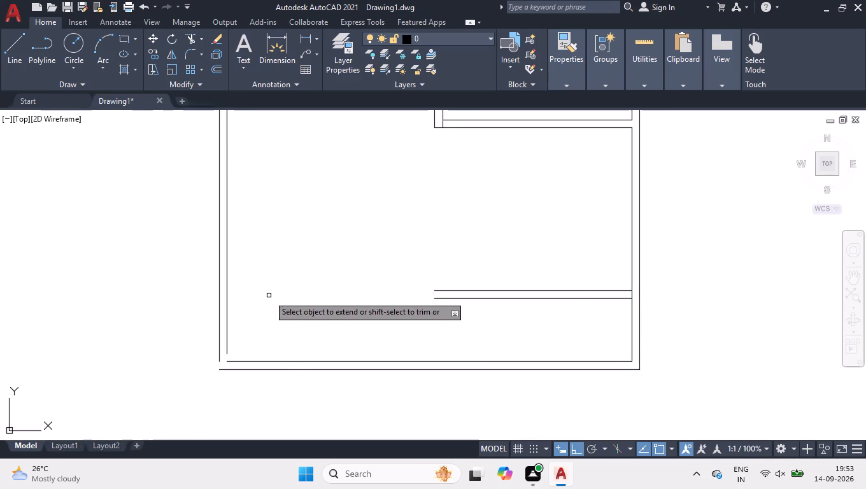
{"action": "left_click", "coordinate": [245, 294]}
{"action": "left_click", "coordinate": [151, 345]}
{"action": "key", "text": "space"}
Measure the space between the cross wall and the moved bottom wall.
{"action": "scroll", "coordinate": [365, 358], "scroll_direction": "down", "scroll_amount": 1}
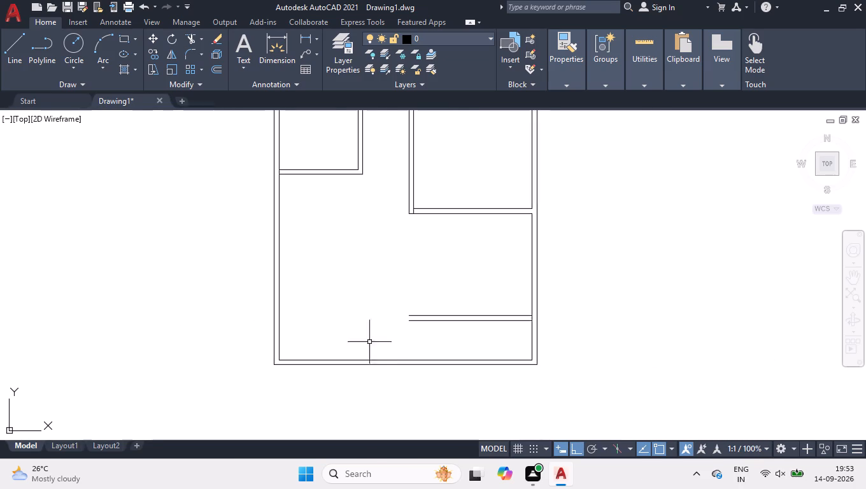
{"action": "left_click", "coordinate": [617, 103]}
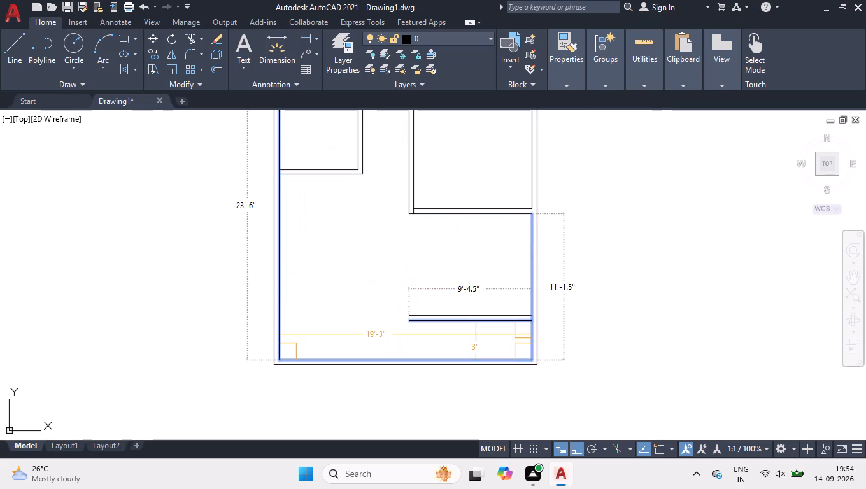
{"action": "key", "text": "space"}
Trim the right outer wall's inner line between the two cross wall lines to open the wall junction.
{"action": "type", "text": "TR"}
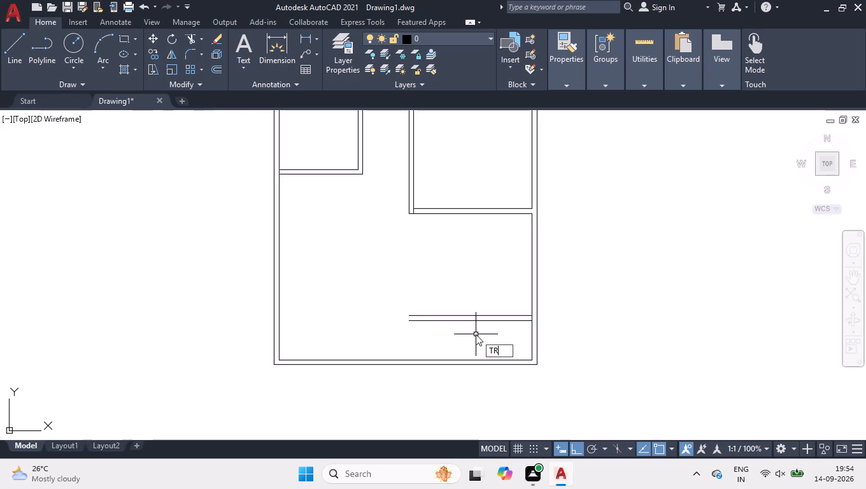
{"action": "key", "text": "Return"}
{"action": "scroll", "coordinate": [516, 336], "scroll_direction": "up", "scroll_amount": 3}
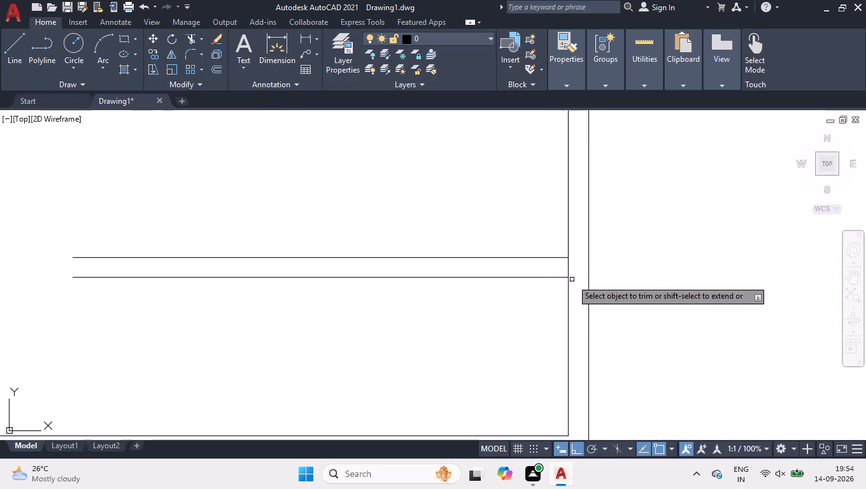
{"action": "left_click", "coordinate": [573, 270]}
{"action": "left_click", "coordinate": [563, 270]}
{"action": "key", "text": "space"}
{"action": "scroll", "coordinate": [575, 257], "scroll_direction": "down", "scroll_amount": 3}
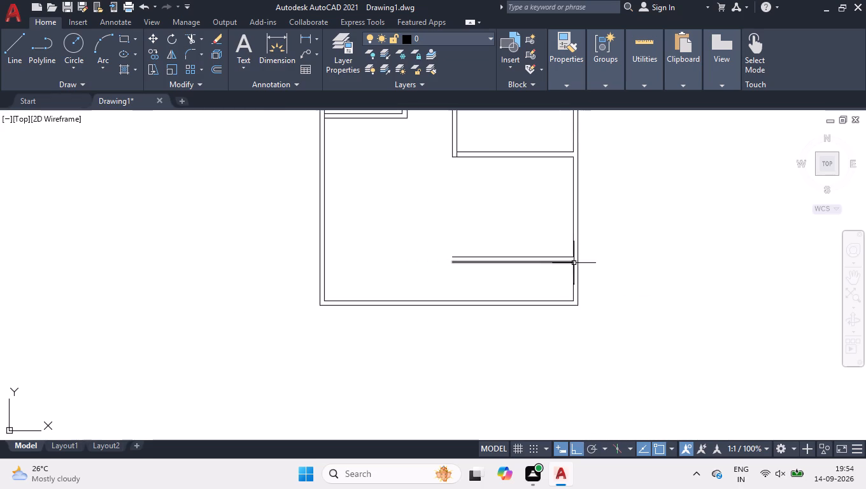
Offset the right wall's inner line segments below and above the cross wall 9'9" to the left.
{"action": "type", "text": "OFF"}
{"action": "key", "text": "Return"}
{"action": "type", "text": "9'9"}
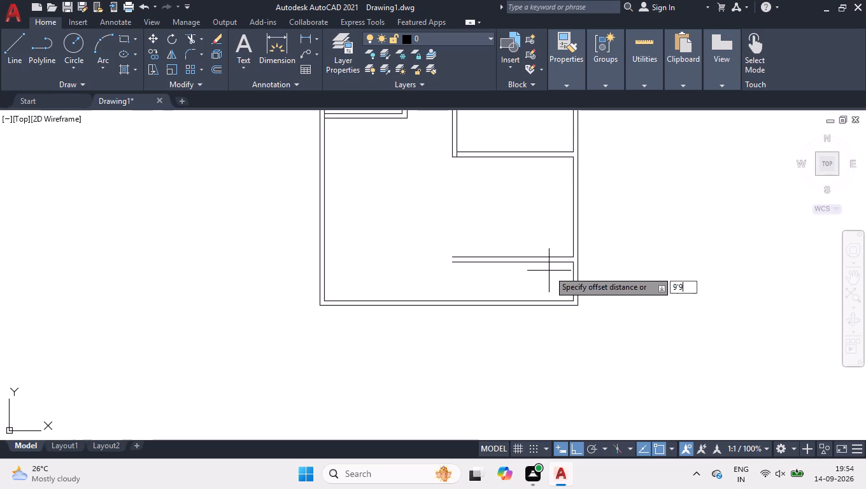
{"action": "key", "text": "Return"}
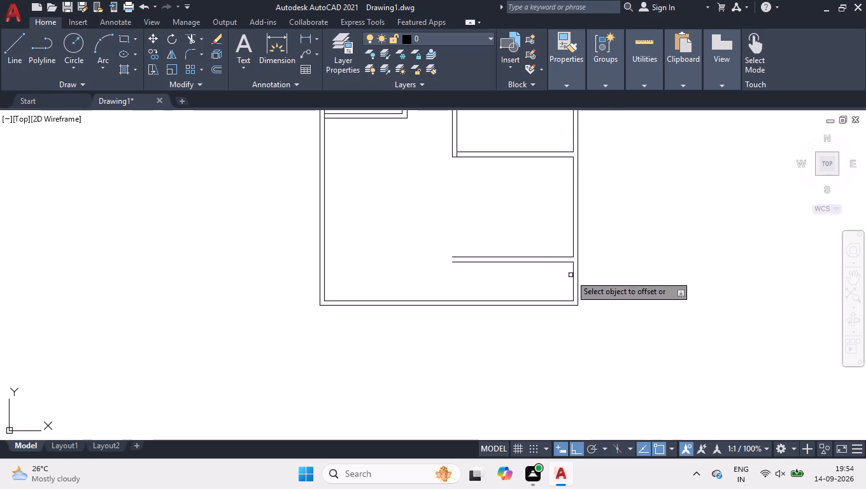
{"action": "left_click", "coordinate": [575, 273]}
{"action": "left_click", "coordinate": [469, 288]}
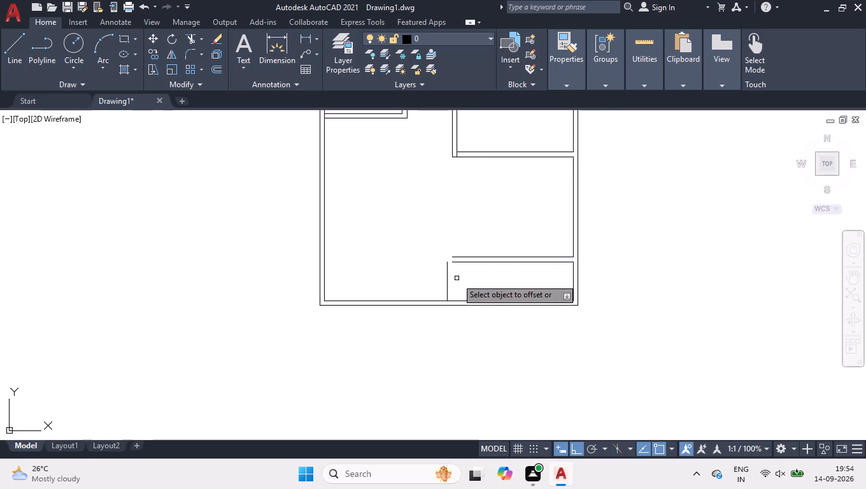
{"action": "double_click", "coordinate": [457, 278]}
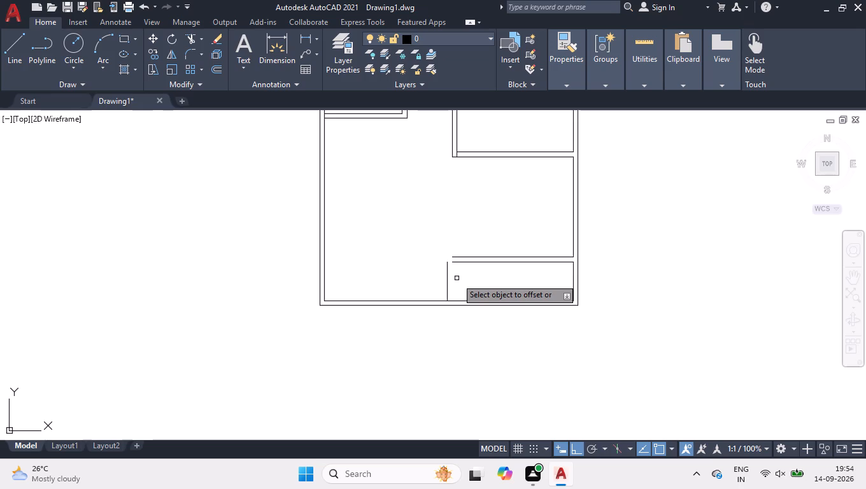
{"action": "left_click", "coordinate": [457, 278]}
{"action": "left_click", "coordinate": [457, 278]}
{"action": "left_click", "coordinate": [572, 184]}
{"action": "left_click", "coordinate": [444, 204]}
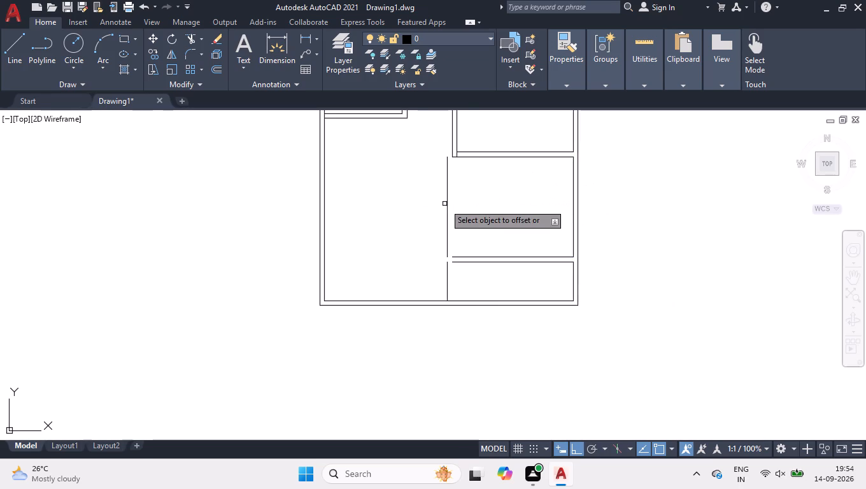
Measure the width and height of the space above the cross wall.
{"action": "scroll", "coordinate": [444, 204], "scroll_direction": "down", "scroll_amount": 3}
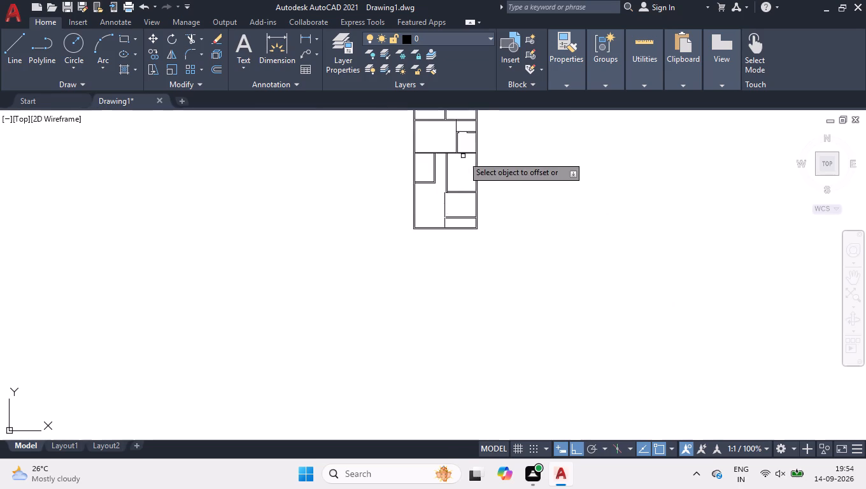
{"action": "scroll", "coordinate": [465, 152], "scroll_direction": "up", "scroll_amount": 3}
{"action": "left_click", "coordinate": [632, 98]}
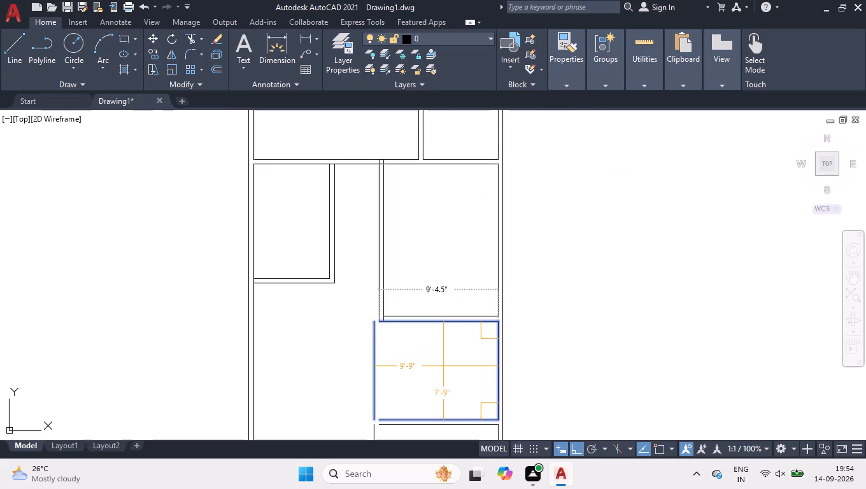
{"action": "key", "text": "Return"}
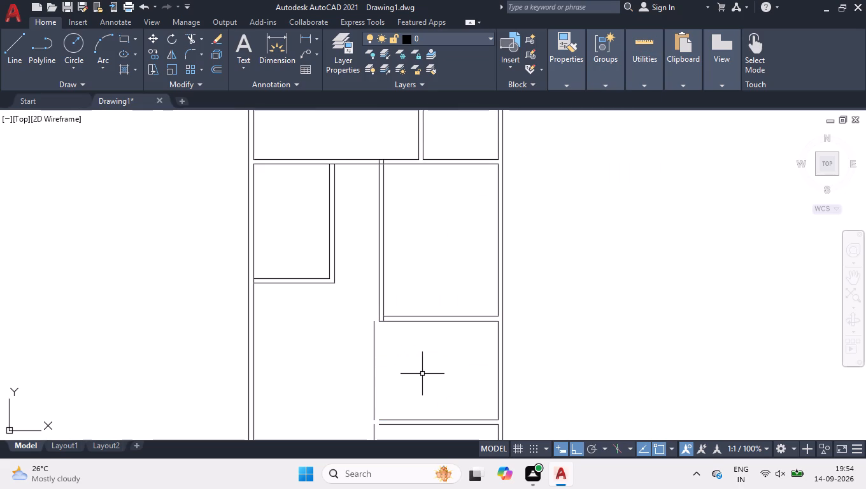
Move the two new vertical lines above and below the cross wall 9" to the right.
{"action": "scroll", "coordinate": [415, 348], "scroll_direction": "down", "scroll_amount": 3}
{"action": "scroll", "coordinate": [395, 360], "scroll_direction": "up", "scroll_amount": 2}
{"action": "left_click", "coordinate": [453, 343]}
{"action": "left_click", "coordinate": [394, 355]}
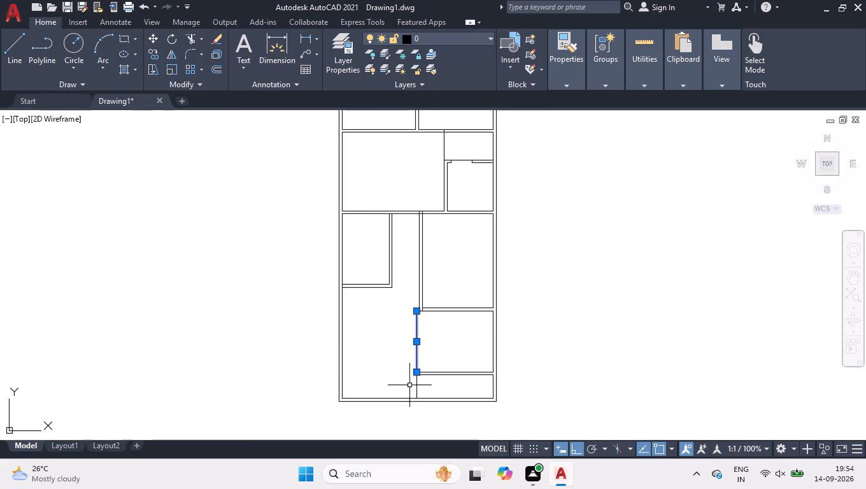
{"action": "scroll", "coordinate": [409, 385], "scroll_direction": "up", "scroll_amount": 3}
{"action": "left_click_drag", "start_coordinate": [432, 375], "coordinate": [423, 382]}
{"action": "left_click", "coordinate": [417, 384]}
{"action": "key", "text": "m"}
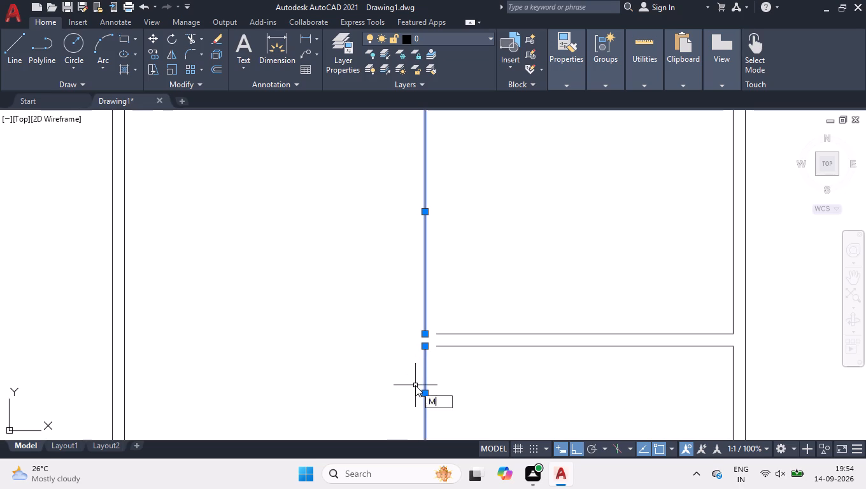
{"action": "key", "text": "Return"}
{"action": "left_click", "coordinate": [427, 347]}
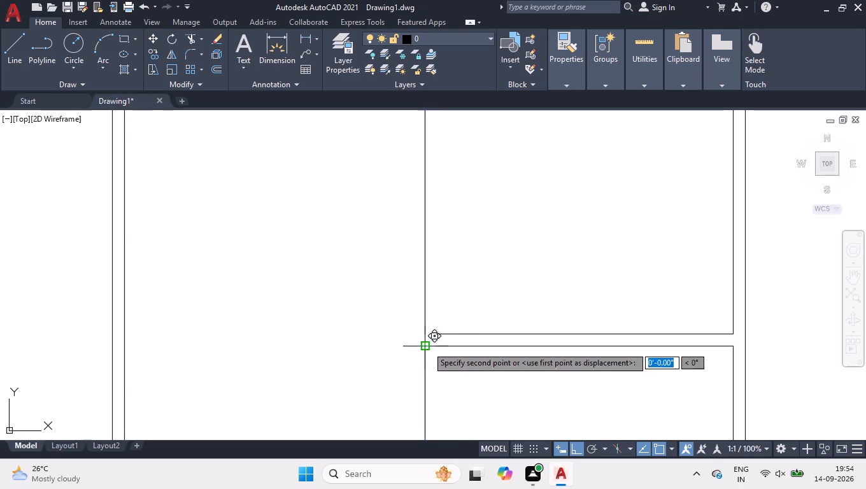
{"action": "key", "text": "9"}
{"action": "key", "text": "Return"}
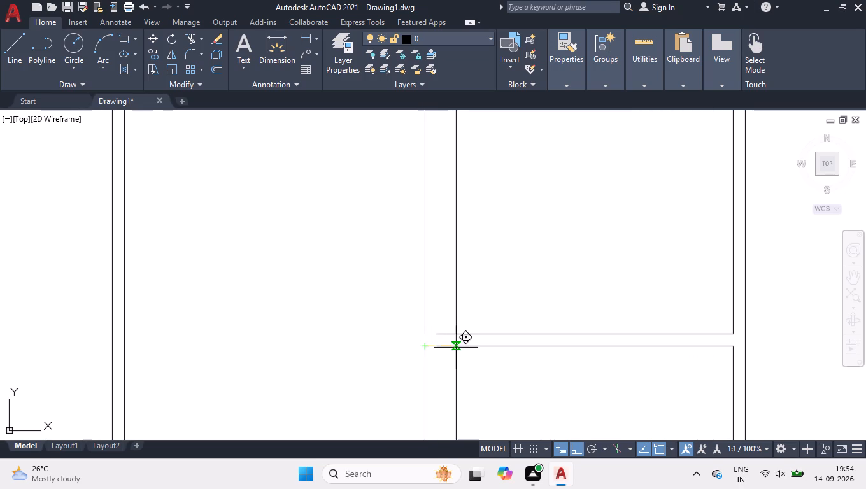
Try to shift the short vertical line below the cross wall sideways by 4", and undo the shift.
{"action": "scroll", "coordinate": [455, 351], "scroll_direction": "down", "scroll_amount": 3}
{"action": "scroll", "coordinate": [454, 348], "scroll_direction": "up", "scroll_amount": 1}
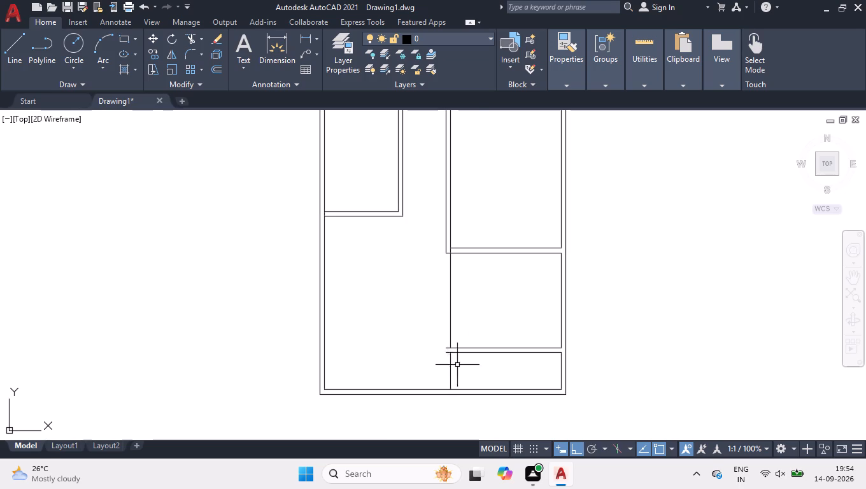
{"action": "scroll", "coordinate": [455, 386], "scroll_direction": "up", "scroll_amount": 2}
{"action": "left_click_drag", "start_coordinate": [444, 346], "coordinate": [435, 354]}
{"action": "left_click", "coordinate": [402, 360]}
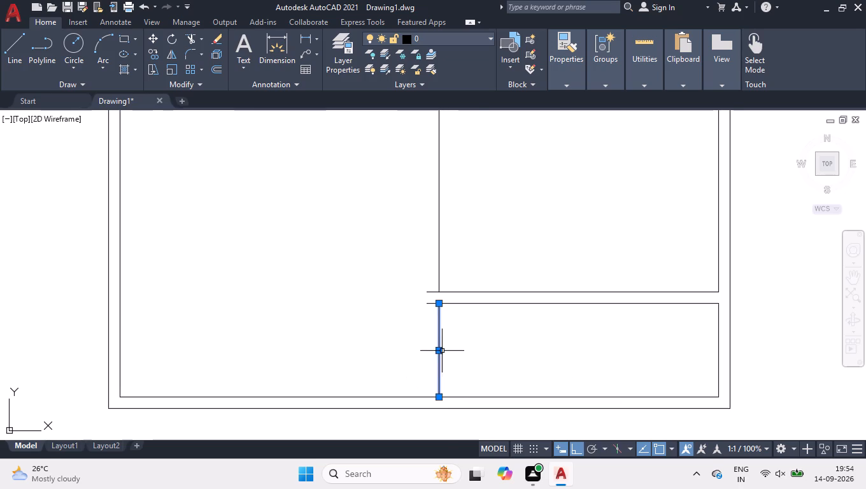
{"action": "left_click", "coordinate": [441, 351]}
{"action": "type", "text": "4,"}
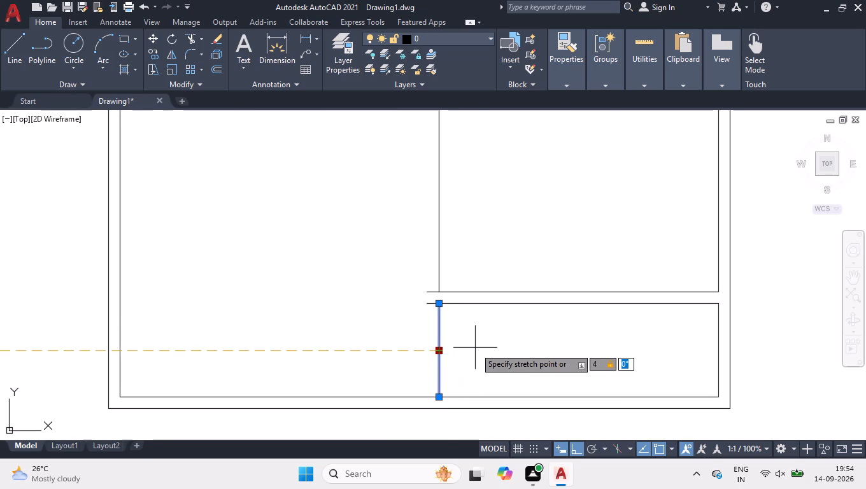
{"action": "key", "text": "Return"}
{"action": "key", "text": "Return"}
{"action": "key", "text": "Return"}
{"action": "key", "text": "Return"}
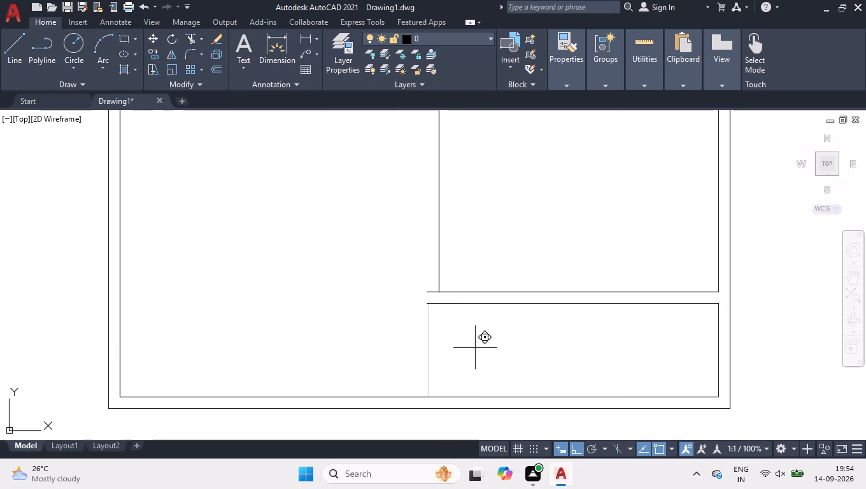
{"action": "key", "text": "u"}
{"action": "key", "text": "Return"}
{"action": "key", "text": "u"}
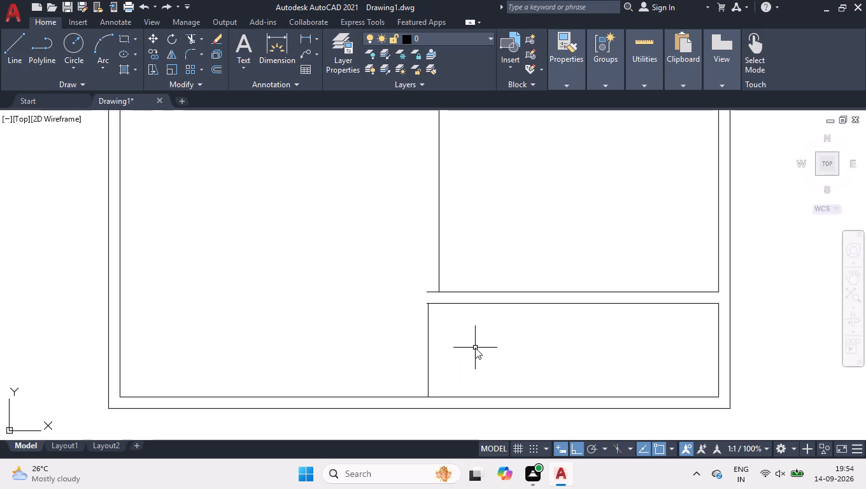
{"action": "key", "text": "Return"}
Move the short vertical line below the cross wall 4.5" to the right.
{"action": "left_click", "coordinate": [475, 348]}
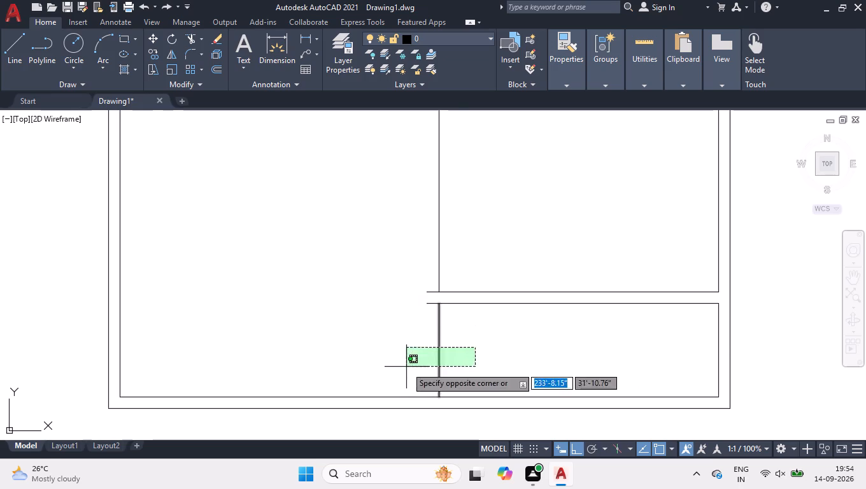
{"action": "left_click", "coordinate": [406, 367]}
{"action": "key", "text": "m"}
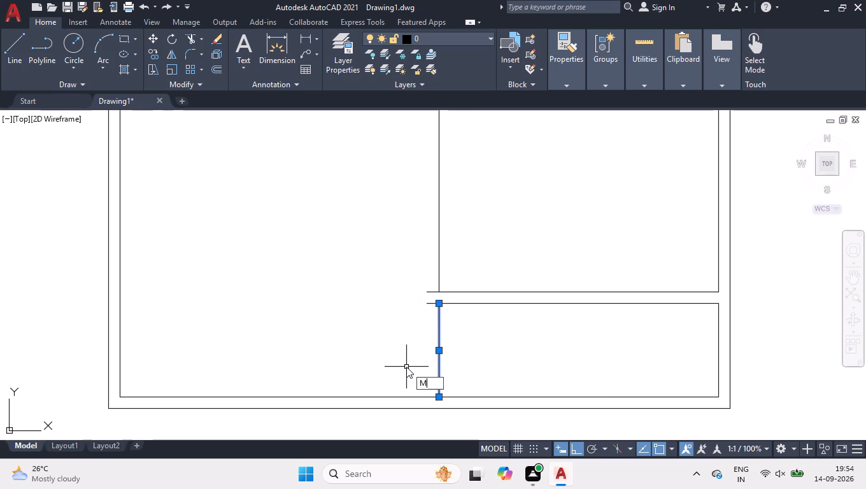
{"action": "key", "text": "Return"}
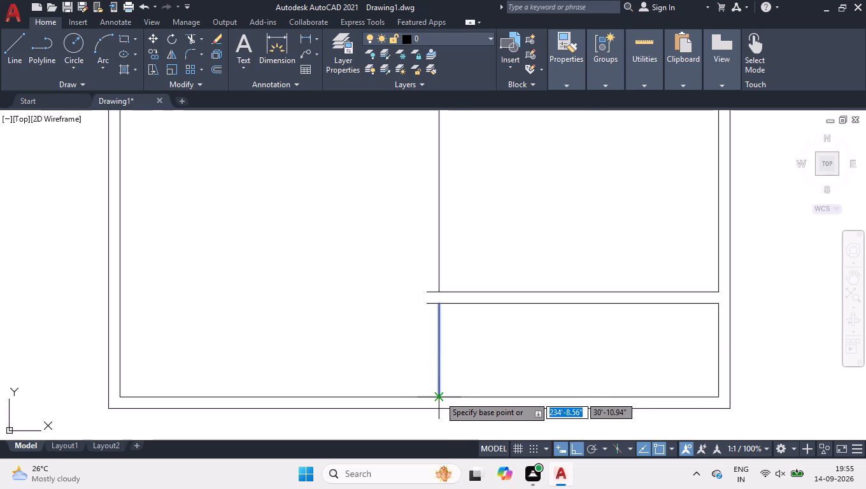
{"action": "left_click", "coordinate": [439, 397]}
{"action": "type", "text": "4.5"}
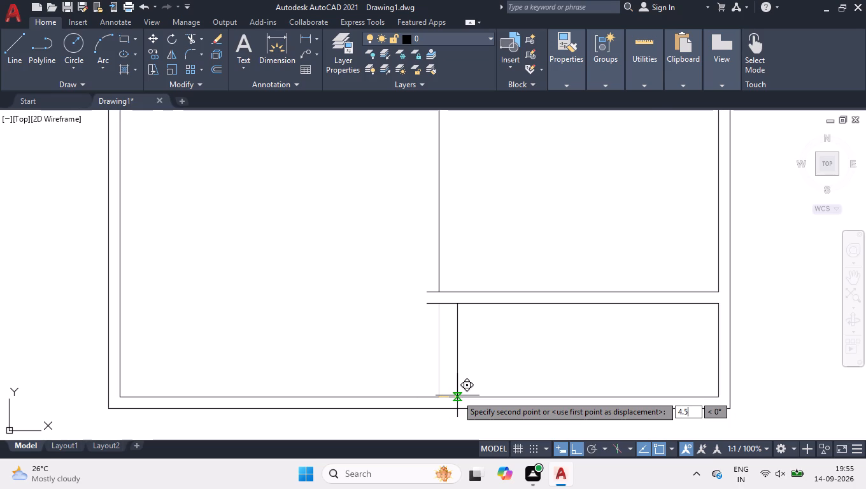
{"action": "key", "text": "Return"}
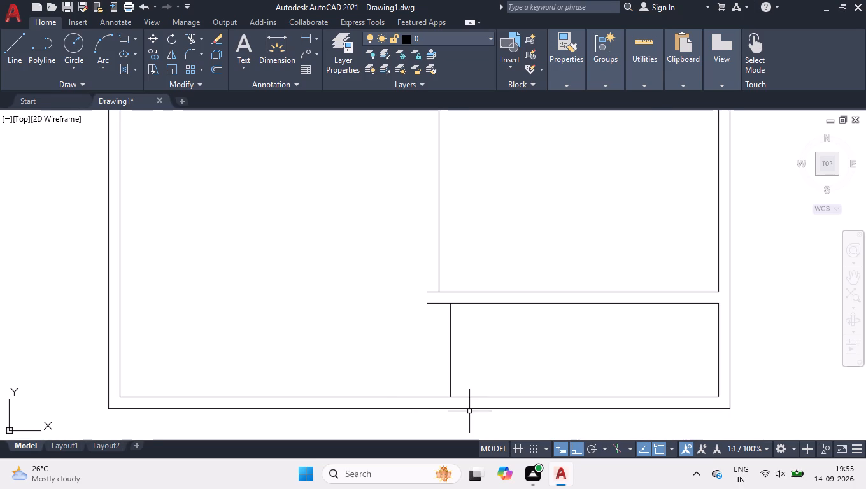
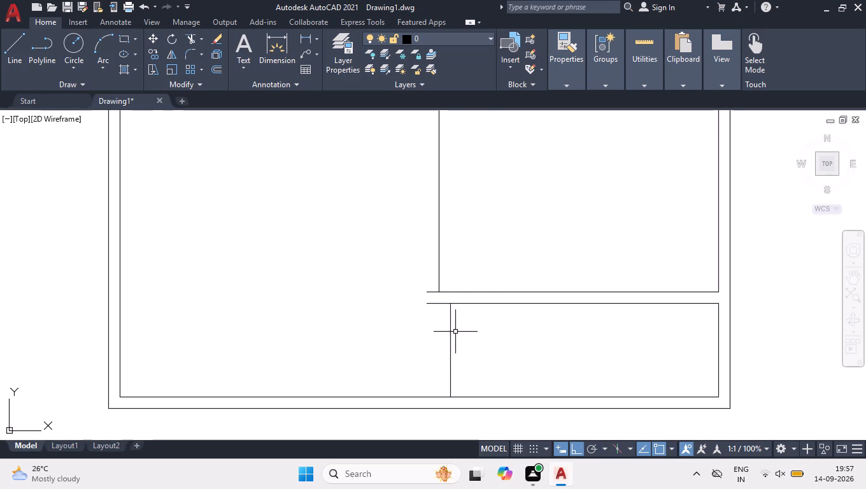
Offset the short vertical line below the cross wall 9" to the left.
{"action": "type", "text": "OFF"}
{"action": "key", "text": "Return"}
{"action": "key", "text": "9"}
{"action": "key", "text": "Return"}
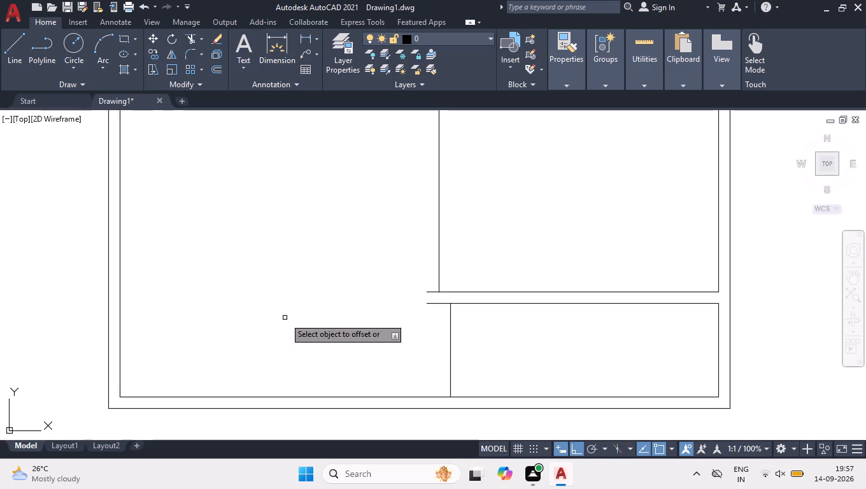
{"action": "left_click", "coordinate": [451, 342]}
{"action": "left_click", "coordinate": [422, 345]}
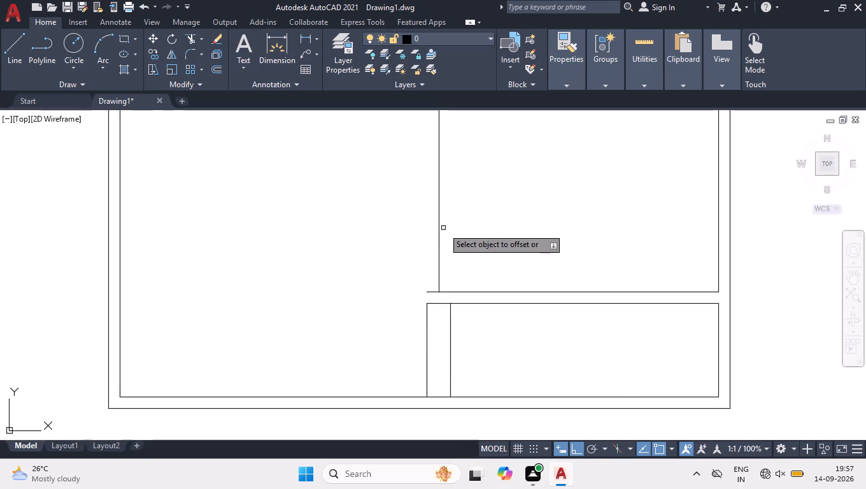
Offset the vertical line above the cross wall 4.5" to the left.
{"action": "left_click", "coordinate": [439, 223]}
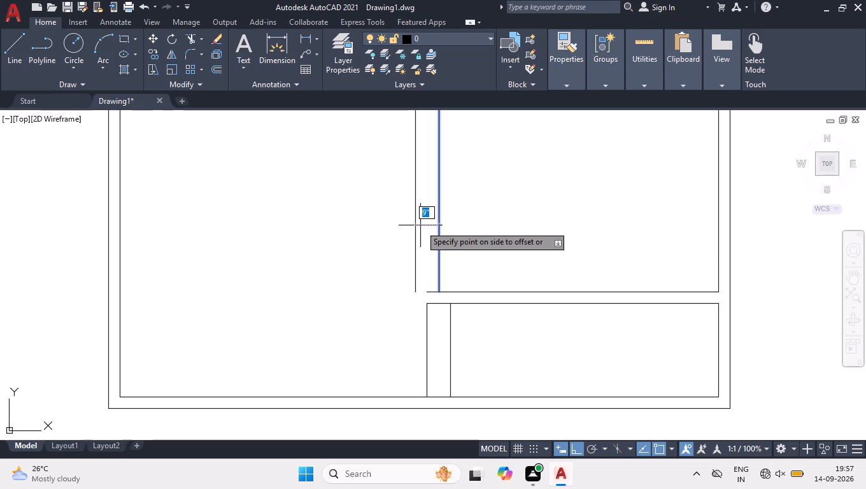
{"action": "type", "text": "4.5"}
{"action": "key", "text": "Return"}
{"action": "key", "text": "Return"}
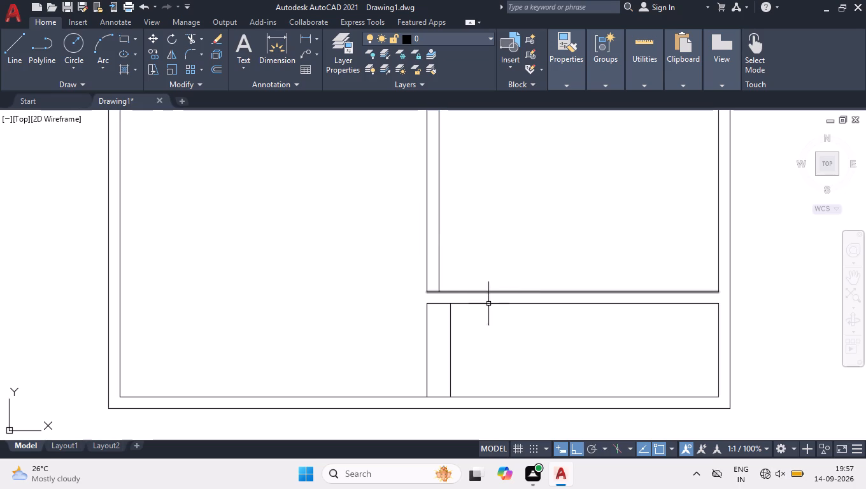
Stretch the lower end of the new vertical line down to the end of the cross wall's lower line.
{"action": "left_click", "coordinate": [427, 281]}
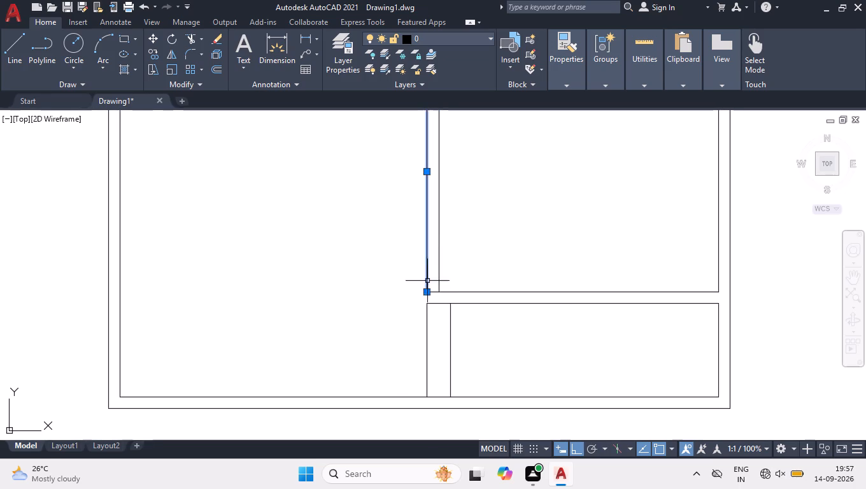
{"action": "scroll", "coordinate": [422, 297], "scroll_direction": "up", "scroll_amount": 3}
{"action": "left_click", "coordinate": [430, 278]}
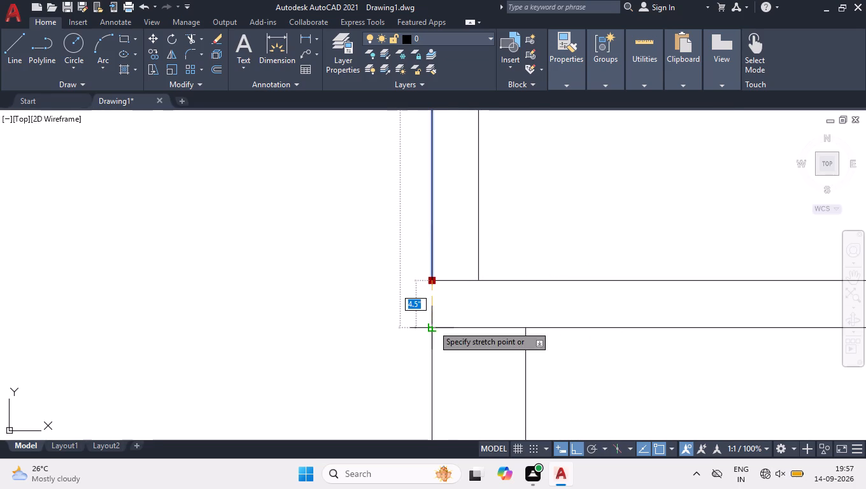
{"action": "left_click", "coordinate": [432, 327]}
{"action": "right_click", "coordinate": [403, 310]}
{"action": "left_click", "coordinate": [429, 359]}
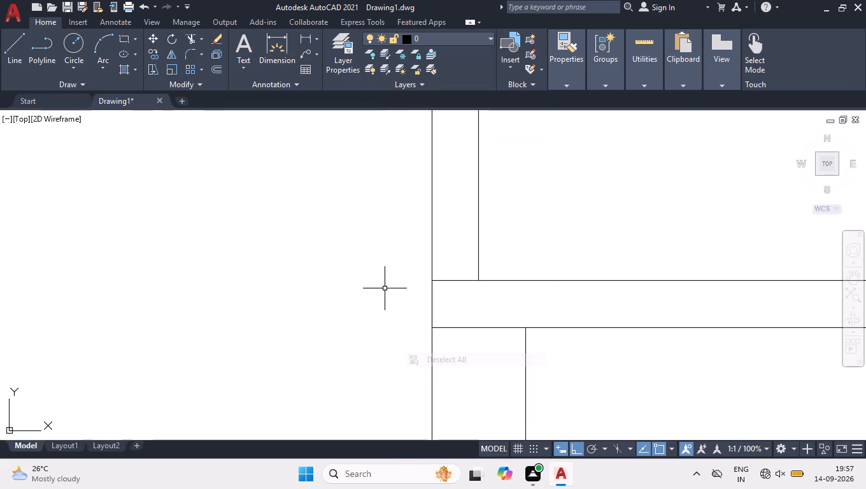
Measure the width and wall thickness at the lower wall of the small room along the left outer wall.
{"action": "scroll", "coordinate": [385, 288], "scroll_direction": "down", "scroll_amount": 3}
{"action": "scroll", "coordinate": [422, 340], "scroll_direction": "down", "scroll_amount": 3}
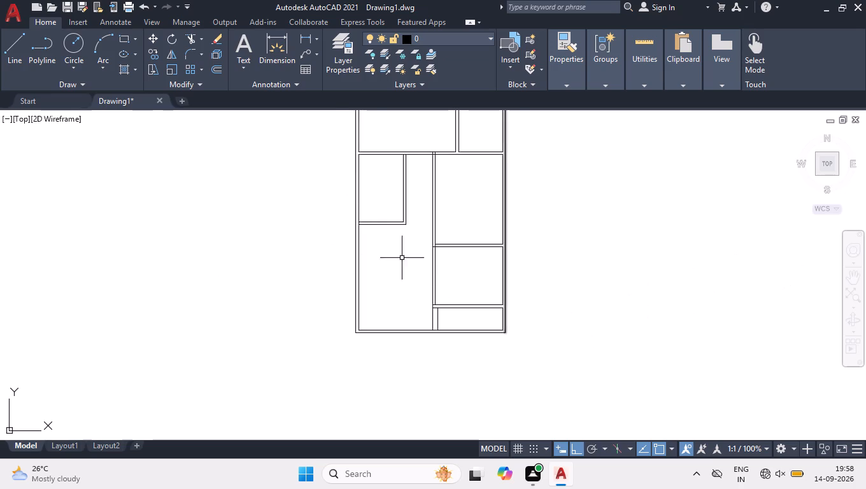
{"action": "scroll", "coordinate": [388, 230], "scroll_direction": "up", "scroll_amount": 4}
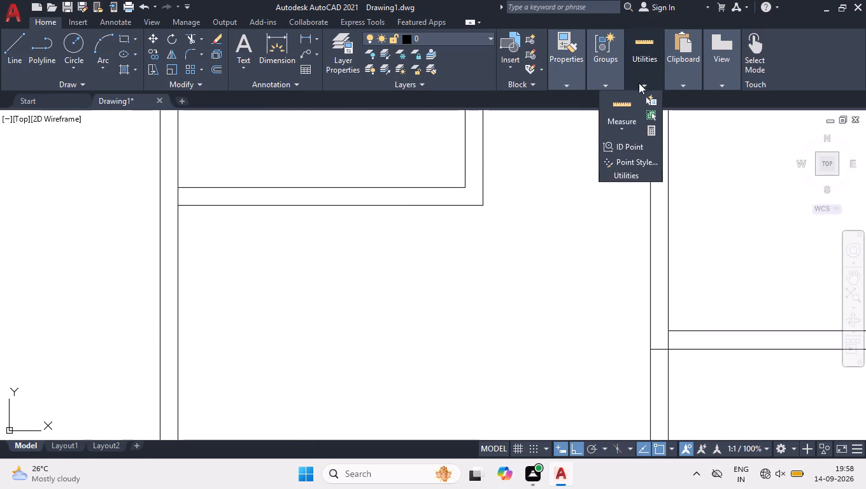
{"action": "left_click", "coordinate": [627, 97]}
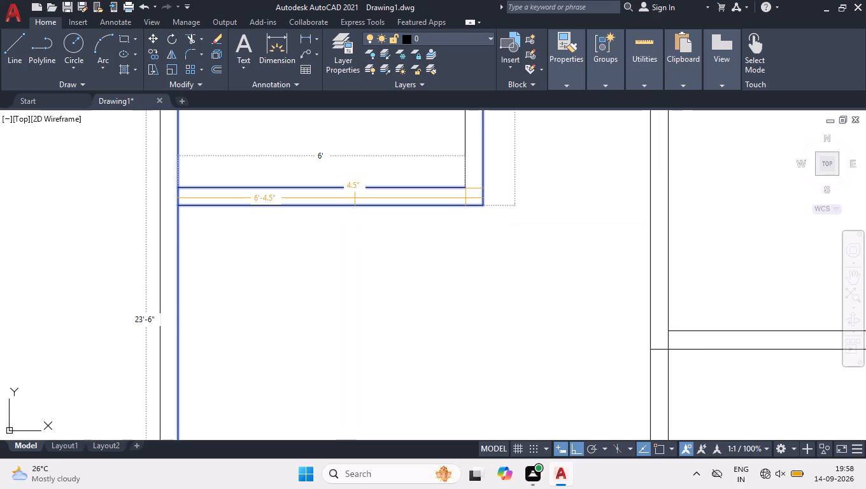
{"action": "key", "text": "Return"}
Offset the outer line of the small left room's lower wall 3' downward.
{"action": "type", "text": "OFF"}
{"action": "key", "text": "Return"}
{"action": "type", "text": "3'"}
{"action": "key", "text": "Return"}
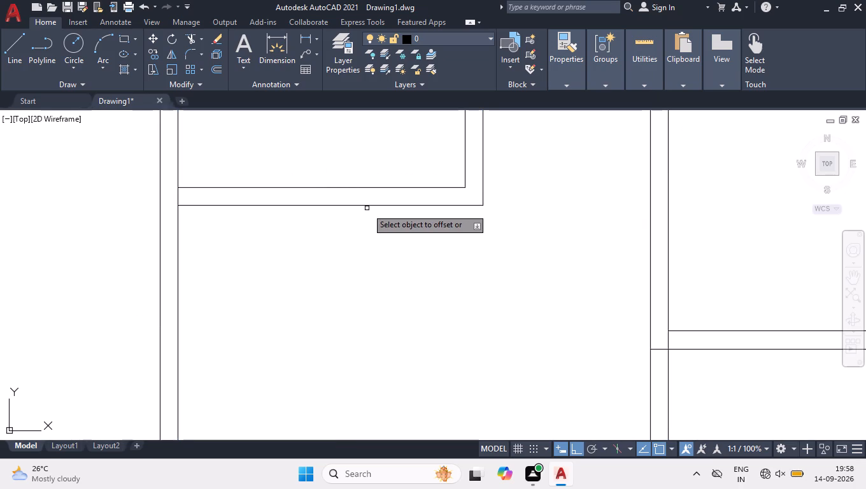
{"action": "left_click", "coordinate": [375, 204]}
{"action": "left_click", "coordinate": [344, 262]}
{"action": "scroll", "coordinate": [339, 251], "scroll_direction": "down", "scroll_amount": 2}
{"action": "scroll", "coordinate": [292, 282], "scroll_direction": "down", "scroll_amount": 1}
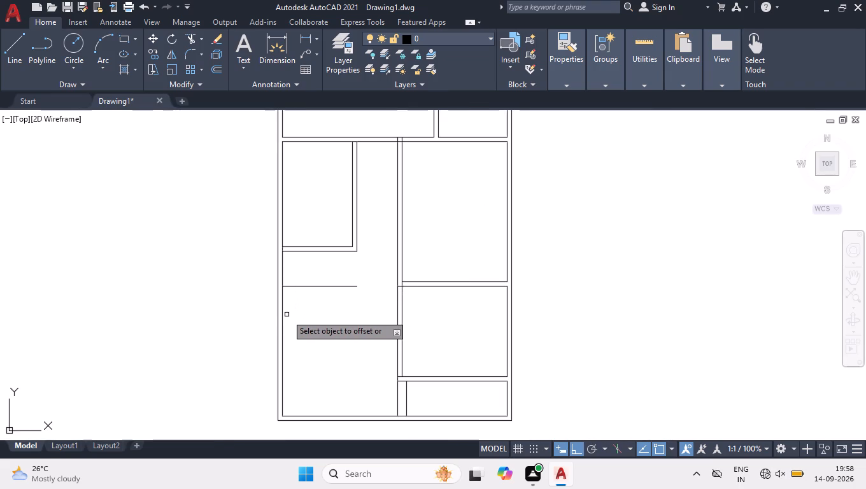
{"action": "key", "text": "Return"}
Trim the line pieces closing the small left room's wall junctions at its upper right corner and at the left outer wall.
{"action": "type", "text": "TR"}
{"action": "key", "text": "Return"}
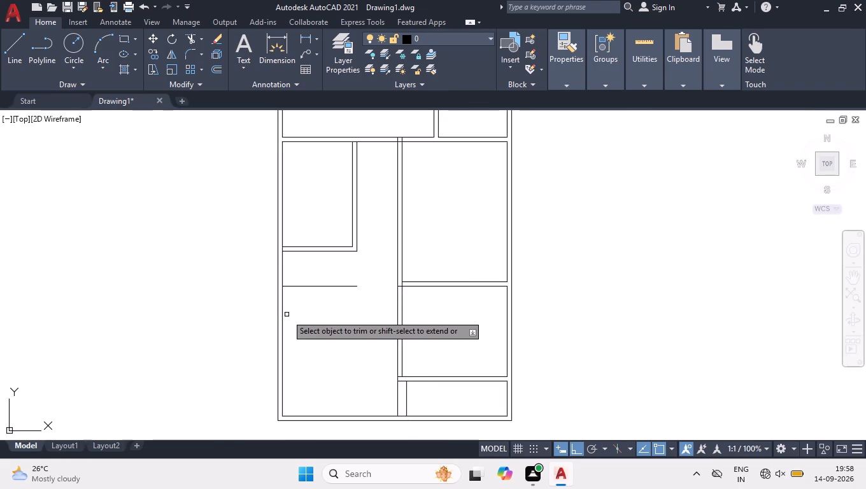
{"action": "scroll", "coordinate": [357, 138], "scroll_direction": "up", "scroll_amount": 3}
{"action": "left_click", "coordinate": [344, 146]}
{"action": "left_click", "coordinate": [340, 164]}
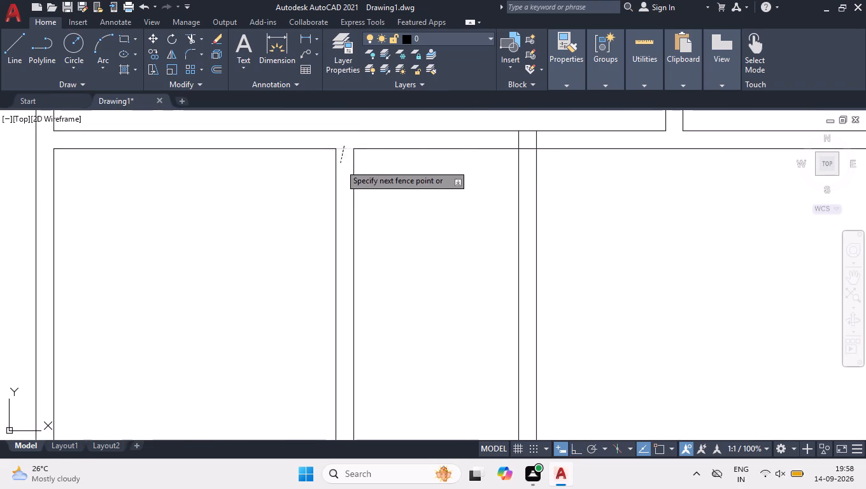
{"action": "scroll", "coordinate": [357, 173], "scroll_direction": "down", "scroll_amount": 2}
{"action": "scroll", "coordinate": [243, 342], "scroll_direction": "up", "scroll_amount": 3}
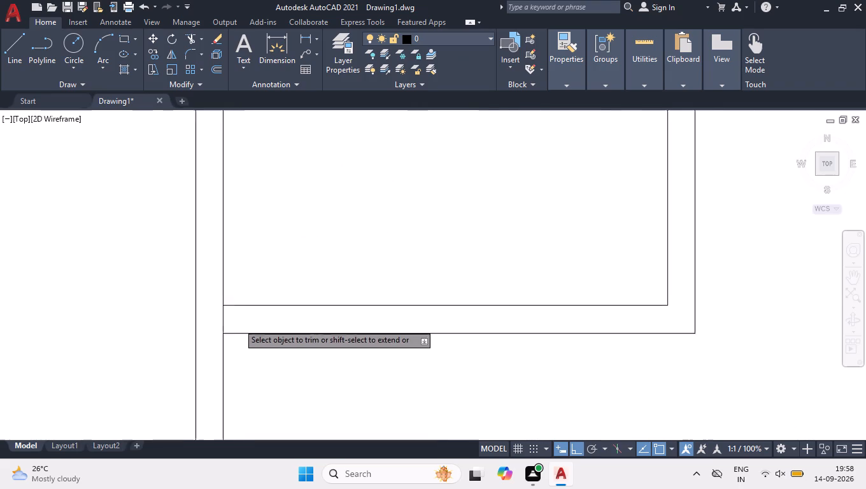
{"action": "scroll", "coordinate": [238, 323], "scroll_direction": "up", "scroll_amount": 1}
{"action": "left_click", "coordinate": [232, 317]}
{"action": "left_click", "coordinate": [207, 318]}
{"action": "scroll", "coordinate": [294, 221], "scroll_direction": "down", "scroll_amount": 3}
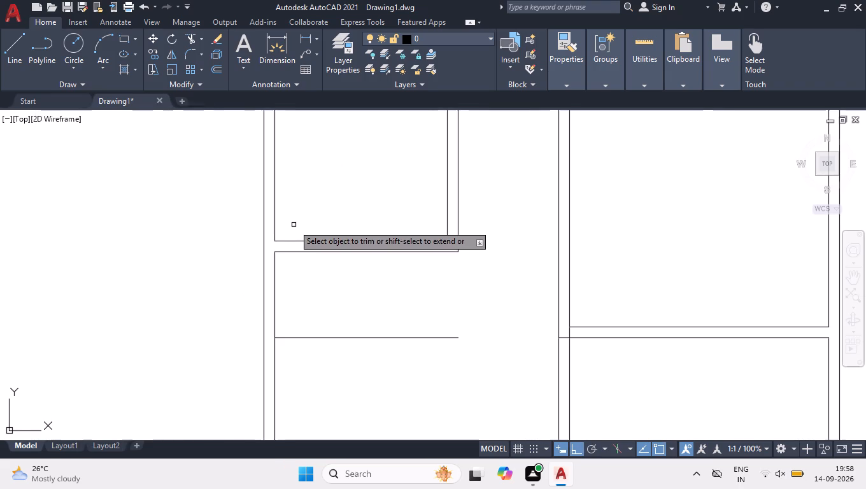
{"action": "key", "text": "Return"}
Offset the inner line of the left outer wall below the small room 3' to the right.
{"action": "scroll", "coordinate": [311, 270], "scroll_direction": "down", "scroll_amount": 3}
{"action": "scroll", "coordinate": [308, 322], "scroll_direction": "up", "scroll_amount": 2}
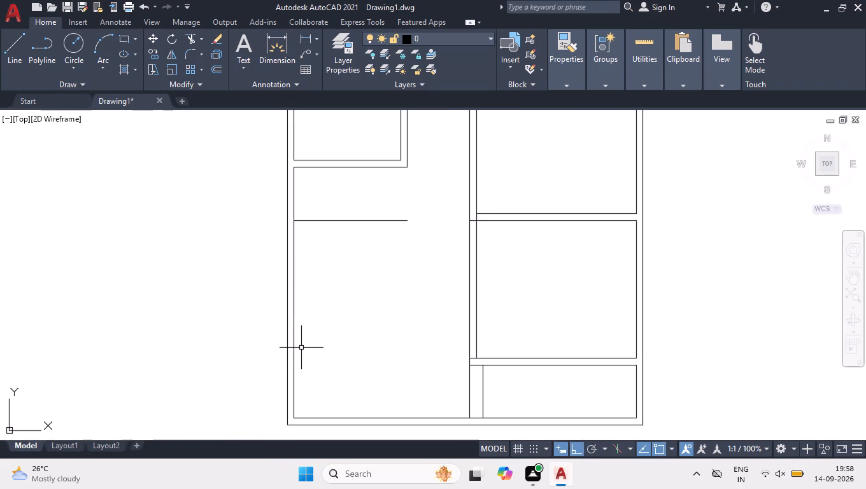
{"action": "type", "text": "OF"}
{"action": "key", "text": "f"}
{"action": "key", "text": "Return"}
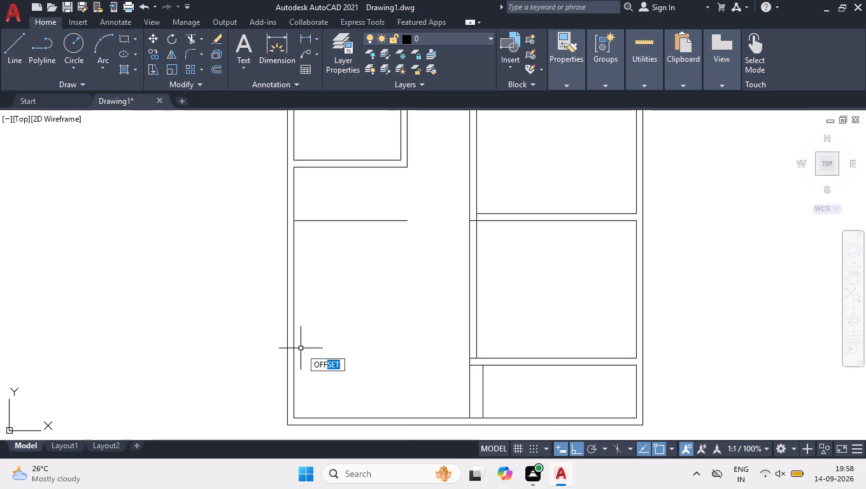
{"action": "type", "text": "3'"}
{"action": "key", "text": "Return"}
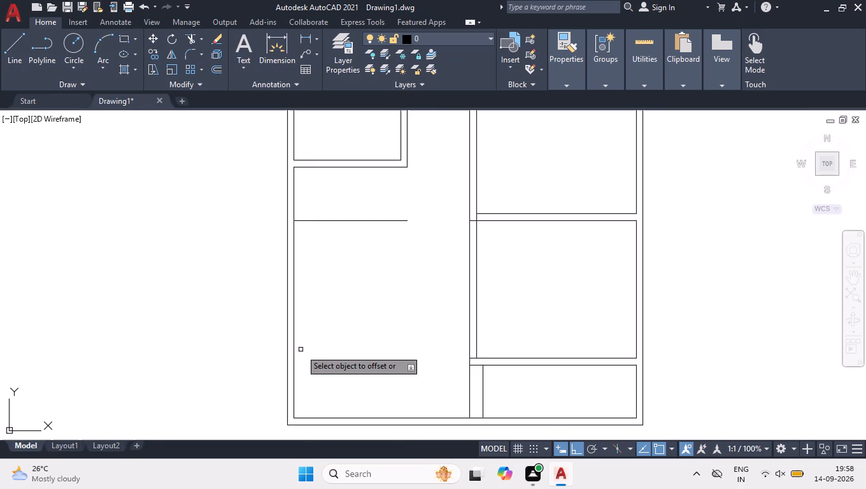
{"action": "left_click", "coordinate": [295, 304]}
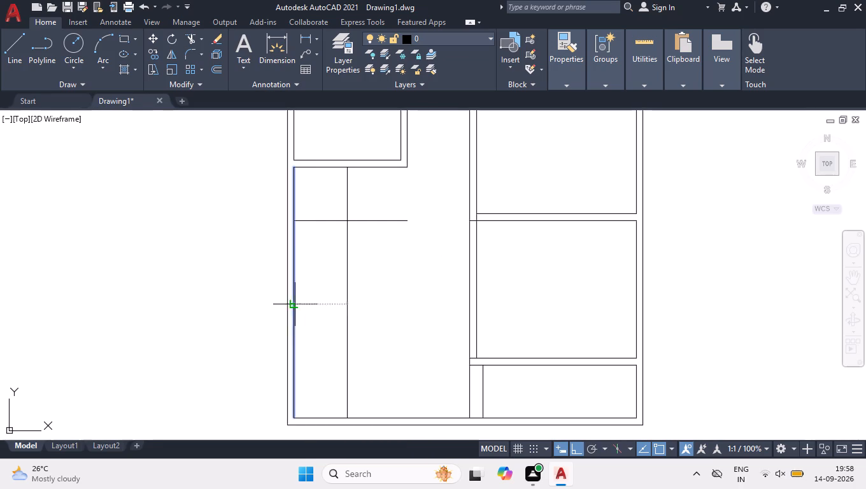
{"action": "left_click", "coordinate": [334, 310]}
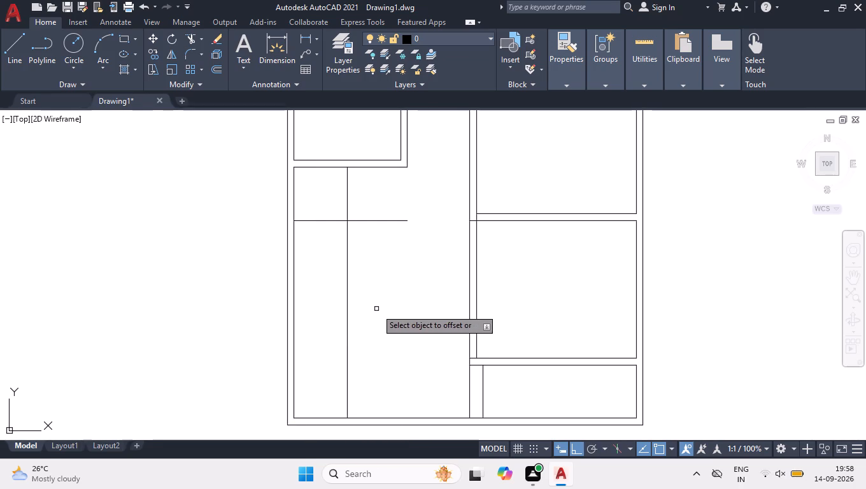
{"action": "key", "text": "Return"}
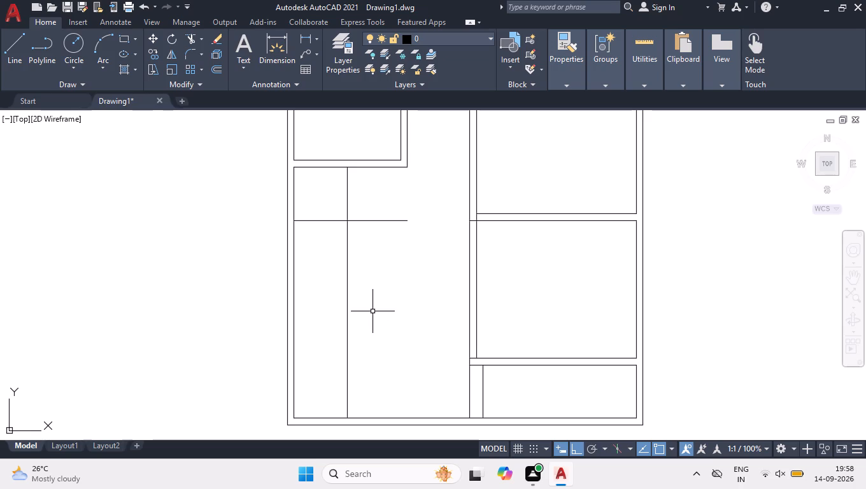
Draw a 3' vertical line joining the right ends of the small room's lower wall and the offset line below it.
{"action": "key", "text": "l"}
{"action": "key", "text": "Return"}
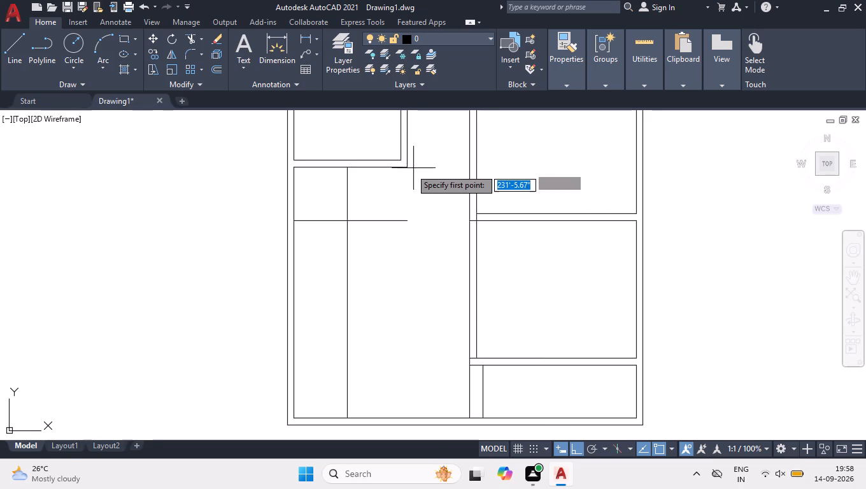
{"action": "left_click", "coordinate": [410, 170]}
{"action": "left_click", "coordinate": [407, 218]}
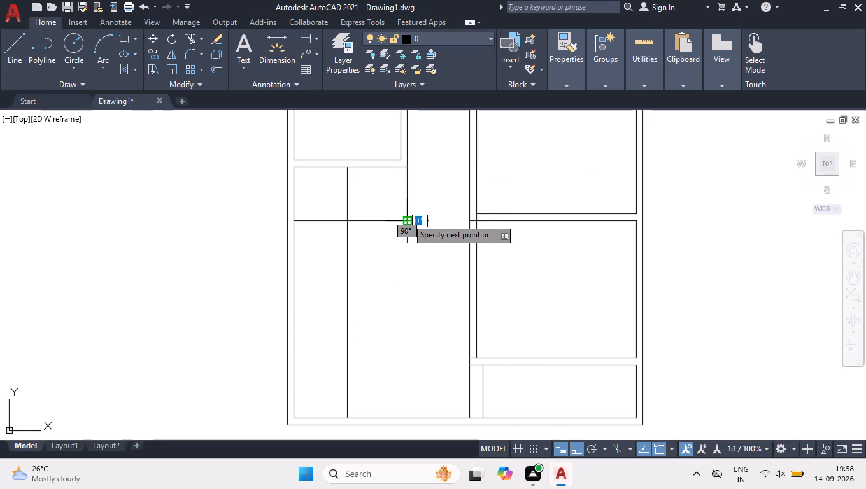
{"action": "key", "text": "Return"}
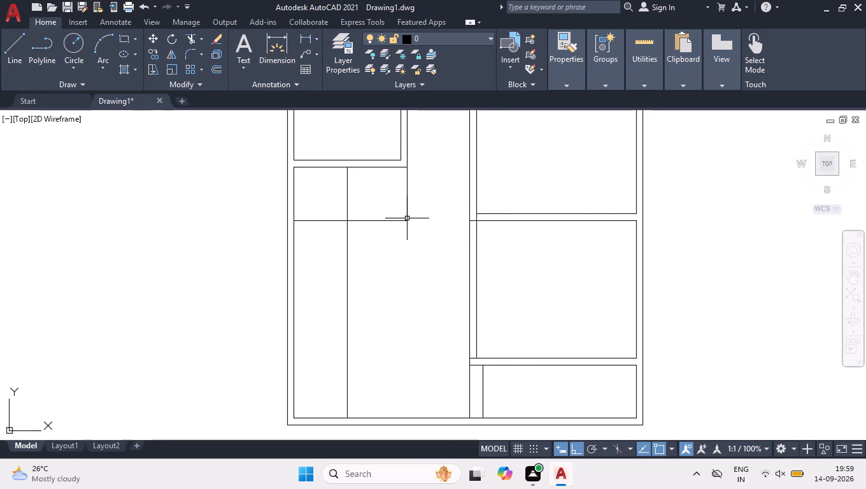
Copy the 3' vertical end line as an array of 5 items, fitted leftward up to the vertical line 3' from the left wall.
{"action": "left_click", "coordinate": [426, 189]}
{"action": "left_click", "coordinate": [392, 212]}
{"action": "scroll", "coordinate": [347, 157], "scroll_direction": "up", "scroll_amount": 2}
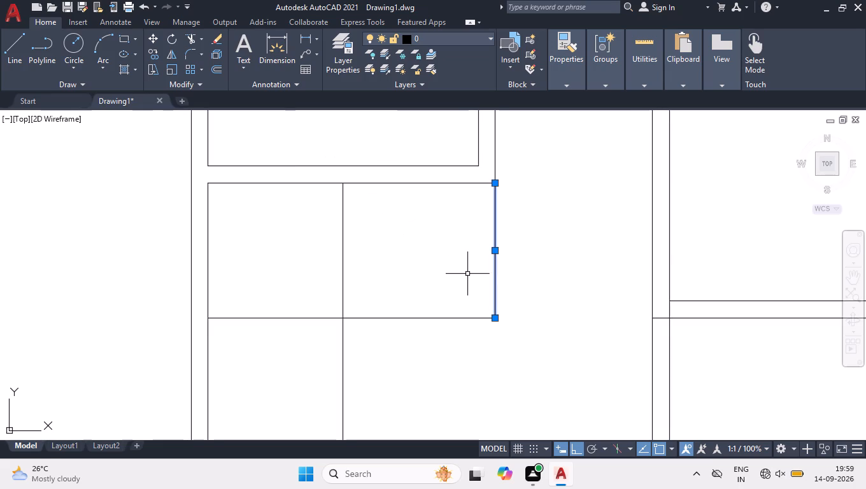
{"action": "key", "text": "m"}
{"action": "key", "text": "BackSpace"}
{"action": "type", "text": "CO"}
{"action": "key", "text": "Return"}
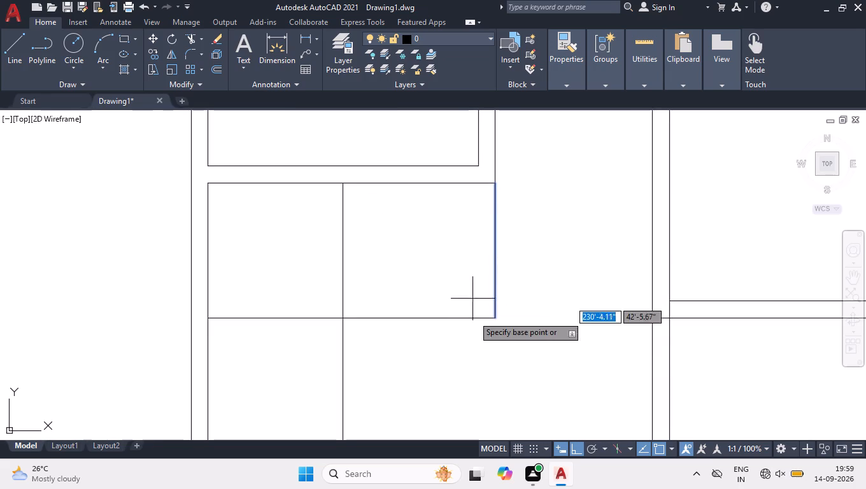
{"action": "left_click", "coordinate": [496, 316]}
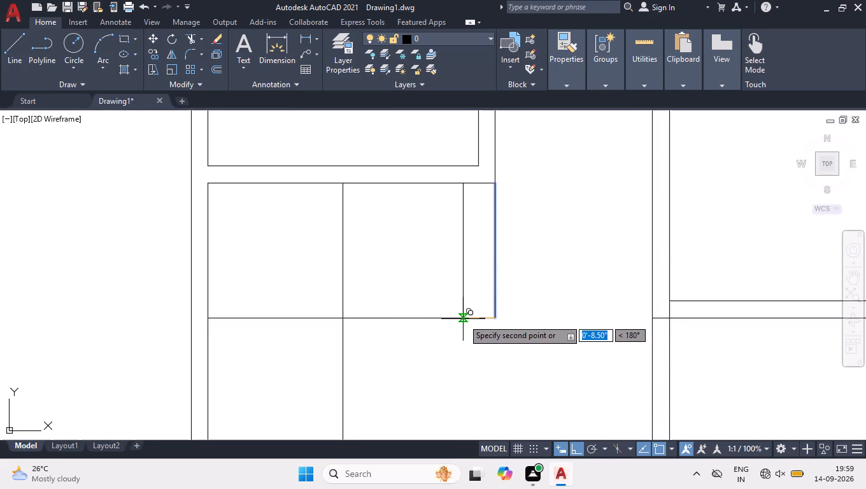
{"action": "type", "text": "AR"}
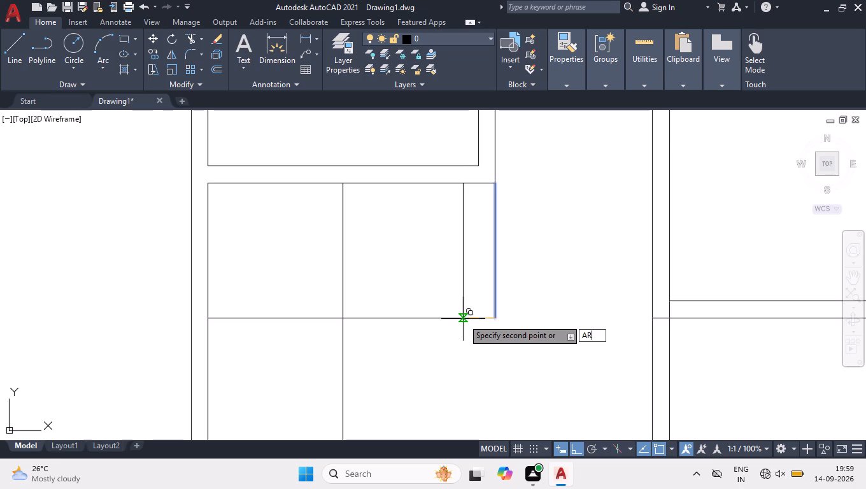
{"action": "key", "text": "Return"}
{"action": "key", "text": "5"}
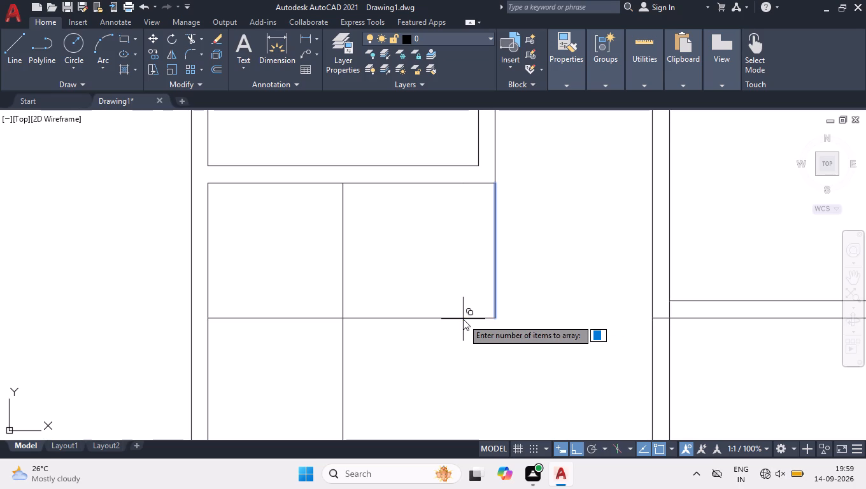
{"action": "key", "text": "Return"}
{"action": "key", "text": "f"}
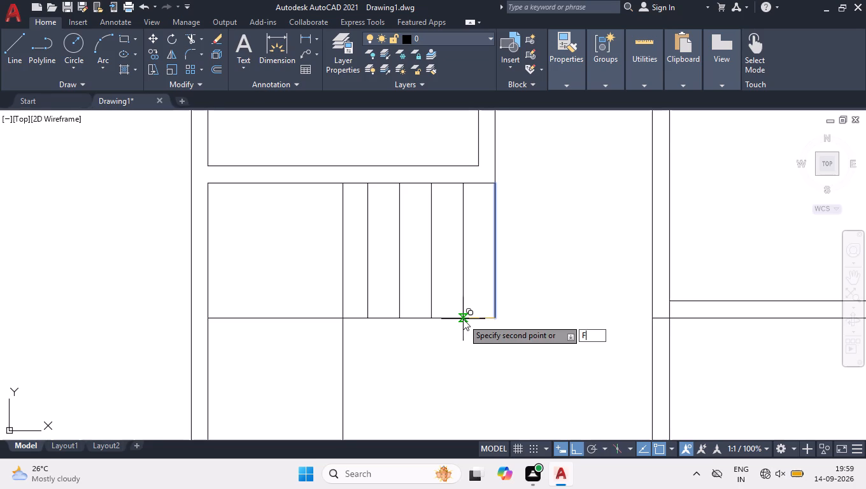
{"action": "key", "text": "Return"}
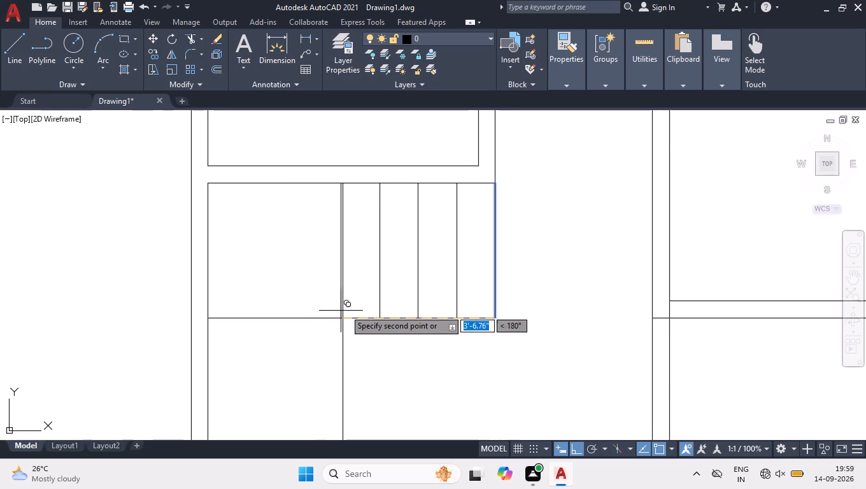
{"action": "left_click", "coordinate": [344, 320]}
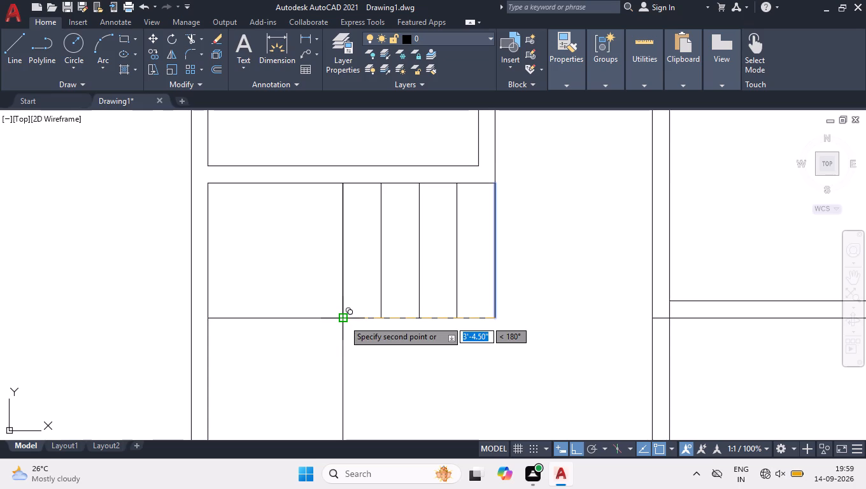
{"action": "key", "text": "Return"}
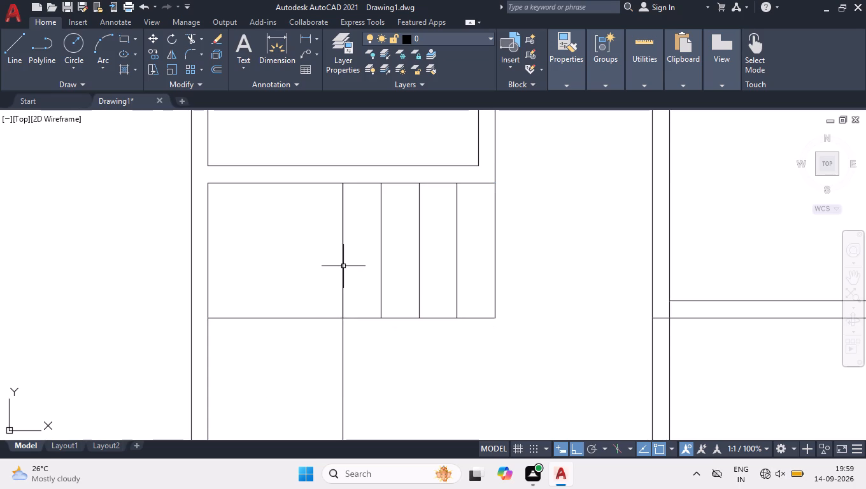
Delete the duplicate 3' copy overlapping the vertical line 3' from the left wall.
{"action": "left_click", "coordinate": [343, 266]}
{"action": "key", "text": "Delete"}
Break the stair's lower horizontal line at the point where it meets the vertical line 3' from the left wall.
{"action": "type", "text": "BR"}
{"action": "key", "text": "Down"}
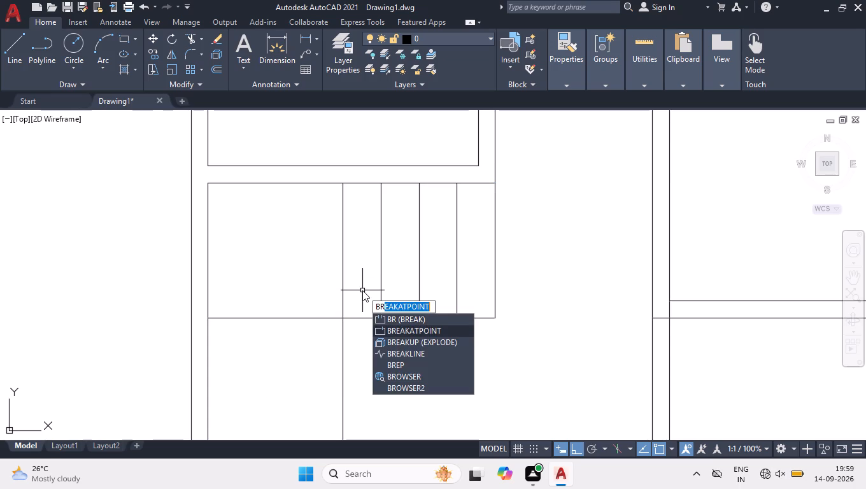
{"action": "key", "text": "Return"}
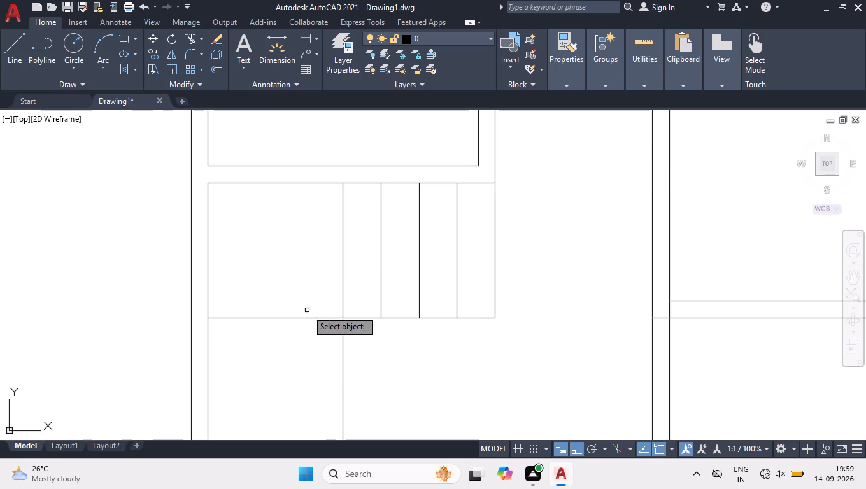
{"action": "left_click", "coordinate": [321, 318]}
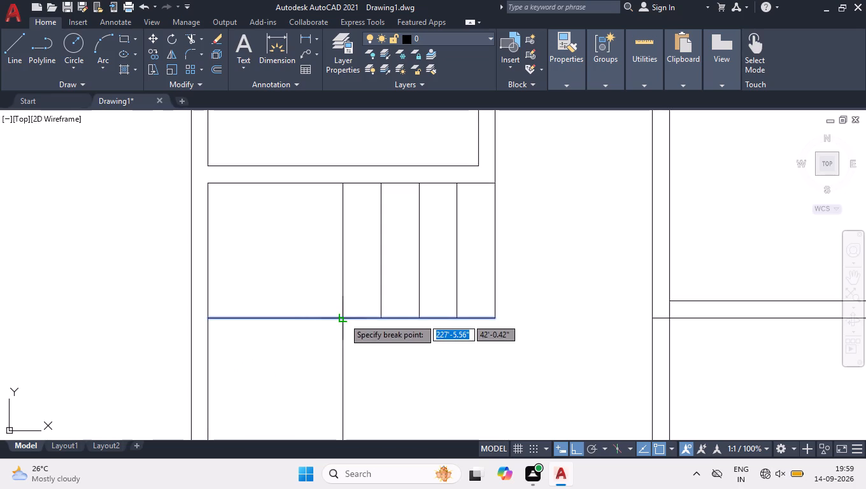
{"action": "left_click", "coordinate": [344, 318]}
Measure the spacing between the vertical stair tread lines.
{"action": "scroll", "coordinate": [339, 302], "scroll_direction": "down", "scroll_amount": 3}
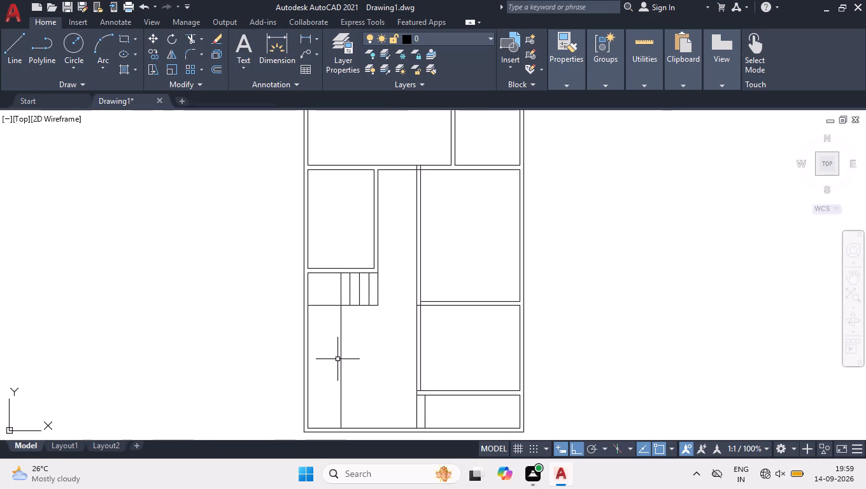
{"action": "scroll", "coordinate": [344, 296], "scroll_direction": "up", "scroll_amount": 3}
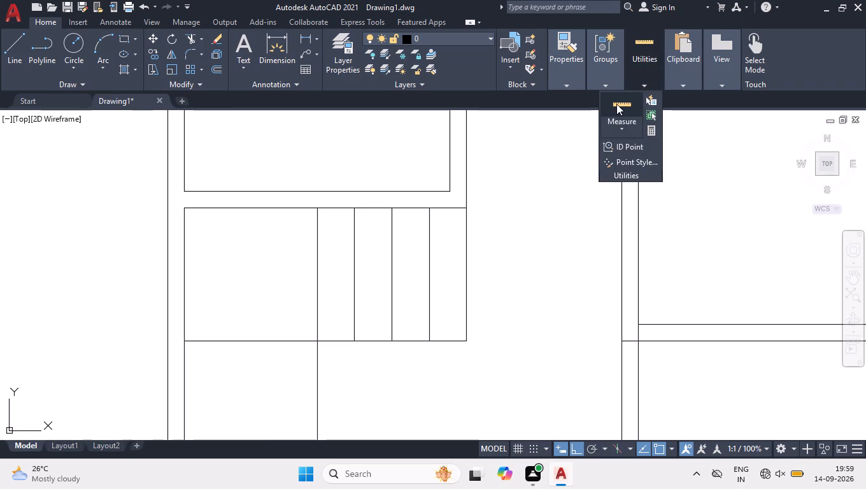
{"action": "left_click", "coordinate": [616, 104]}
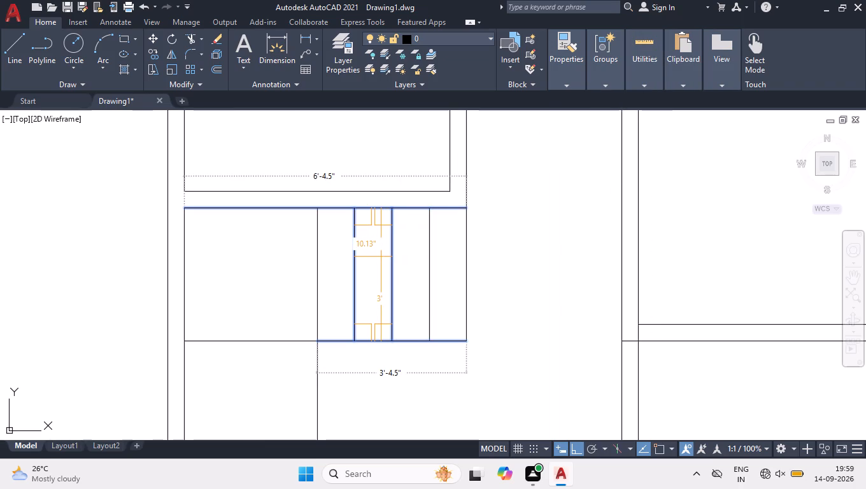
{"action": "key", "text": "Return"}
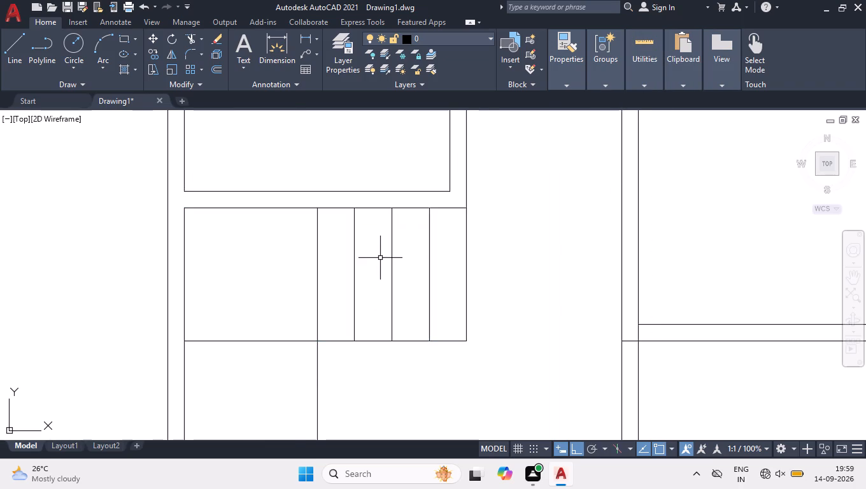
Offset the broken horizontal line at the landing's lower edge downward three successive times at 10.13" to start the lower flight's treads.
{"action": "scroll", "coordinate": [376, 271], "scroll_direction": "down", "scroll_amount": 2}
{"action": "scroll", "coordinate": [329, 327], "scroll_direction": "up", "scroll_amount": 2}
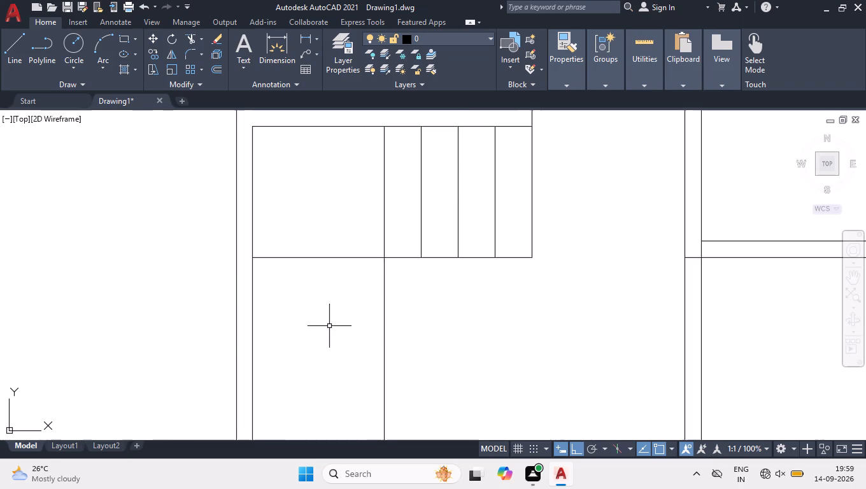
{"action": "type", "text": "OFF"}
{"action": "key", "text": "Return"}
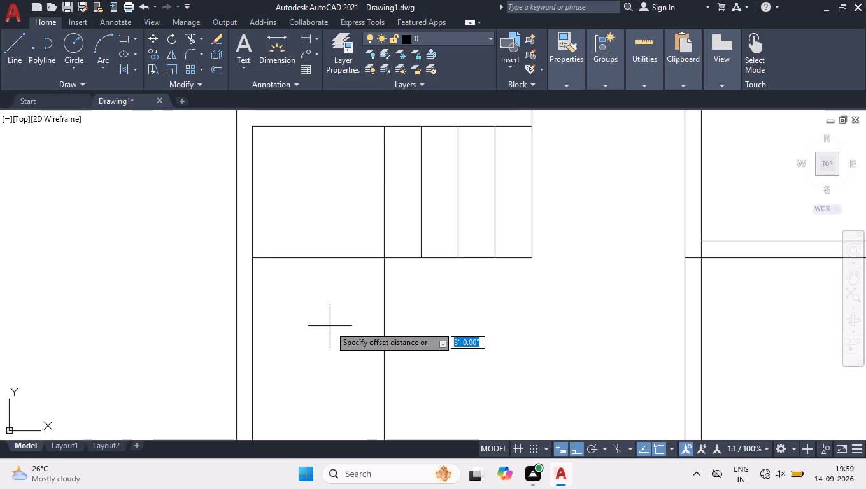
{"action": "type", "text": "10/"}
{"action": "key", "text": "BackSpace"}
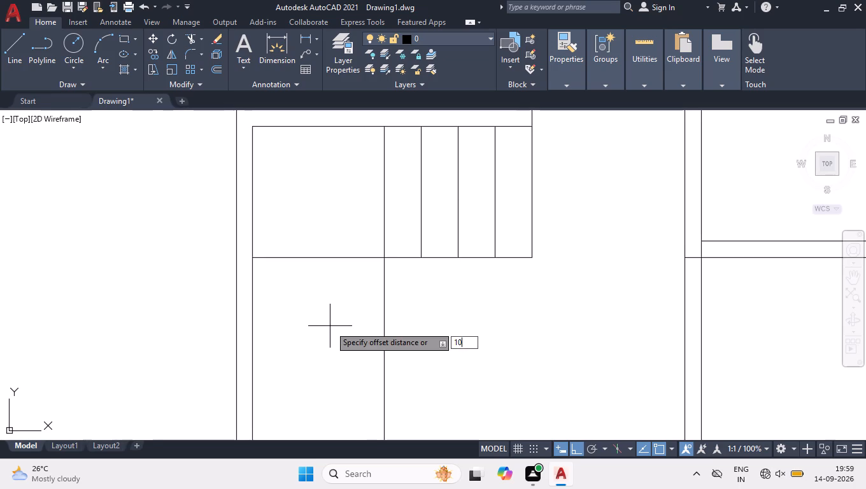
{"action": "type", "text": ".13"}
{"action": "key", "text": "Return"}
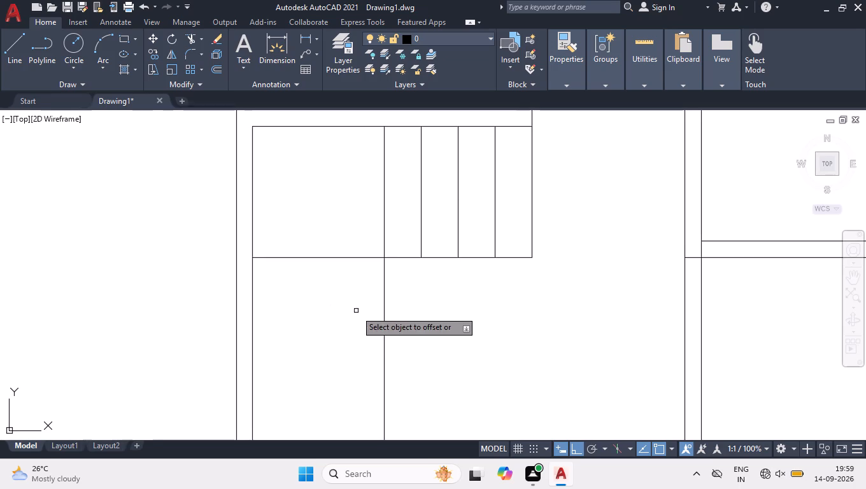
{"action": "left_click", "coordinate": [337, 257]}
{"action": "left_click", "coordinate": [348, 311]}
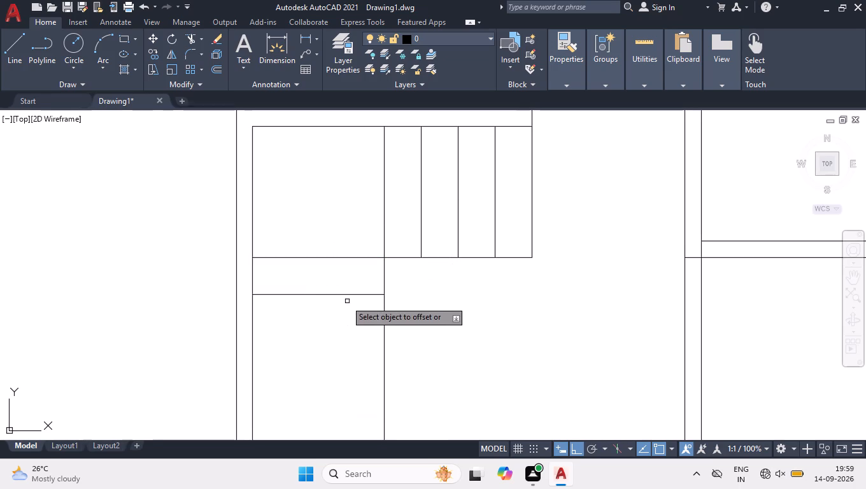
{"action": "left_click", "coordinate": [346, 296]}
{"action": "left_click", "coordinate": [344, 319]}
{"action": "left_click_drag", "start_coordinate": [345, 331], "coordinate": [344, 344]}
{"action": "left_click", "coordinate": [342, 352]}
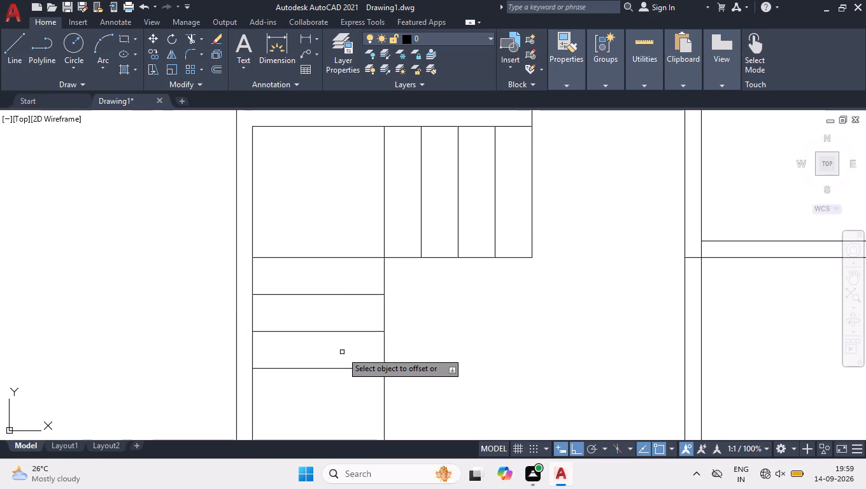
Add three more tread lines to the lower flight by offsetting the lowest tread downward successively at 10.13".
{"action": "scroll", "coordinate": [342, 352], "scroll_direction": "down", "scroll_amount": 2}
{"action": "scroll", "coordinate": [336, 373], "scroll_direction": "up", "scroll_amount": 2}
{"action": "left_click_drag", "start_coordinate": [337, 336], "coordinate": [337, 343]}
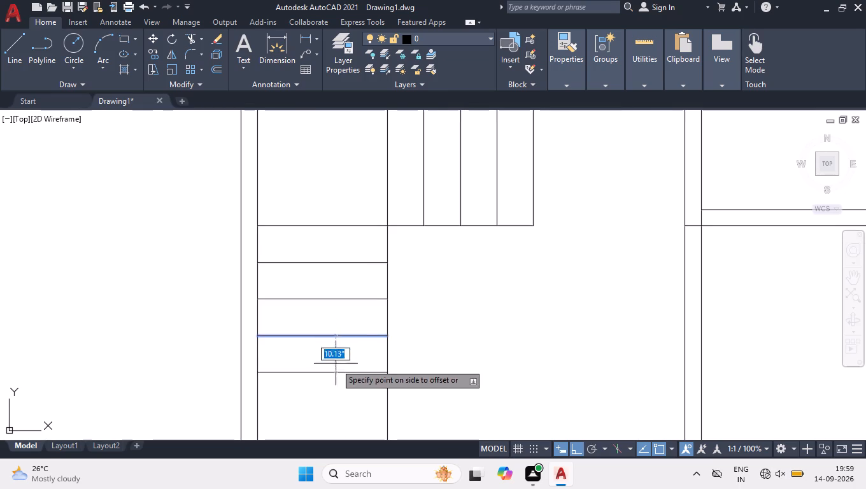
{"action": "left_click", "coordinate": [336, 364]}
{"action": "left_click", "coordinate": [335, 376]}
{"action": "left_click", "coordinate": [335, 372]}
{"action": "left_click", "coordinate": [334, 385]}
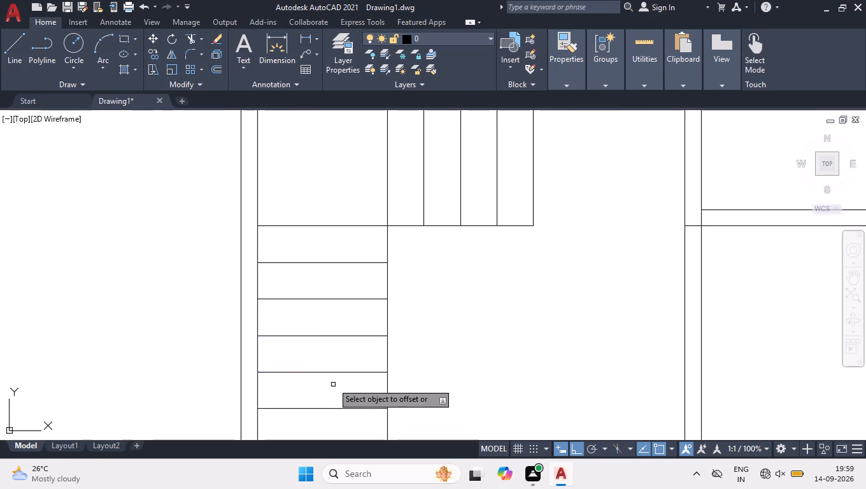
{"action": "scroll", "coordinate": [330, 368], "scroll_direction": "down", "scroll_amount": 3}
{"action": "scroll", "coordinate": [327, 401], "scroll_direction": "up", "scroll_amount": 3}
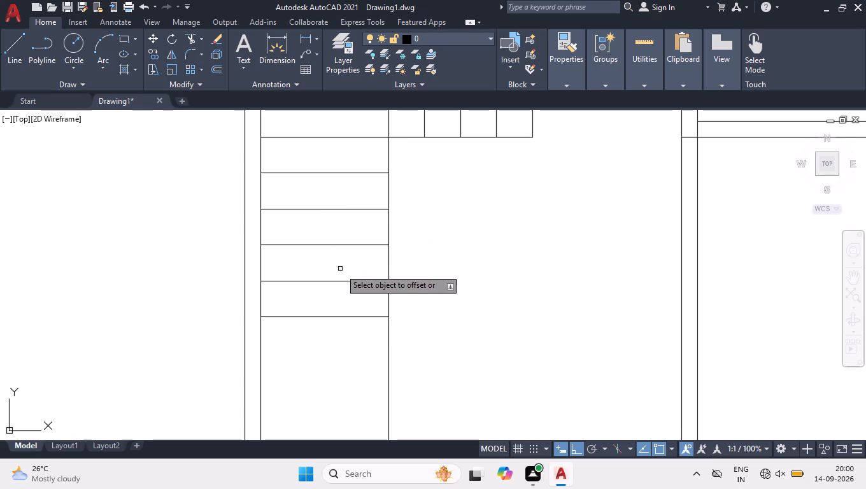
{"action": "left_click", "coordinate": [344, 315]}
{"action": "left_click", "coordinate": [341, 317]}
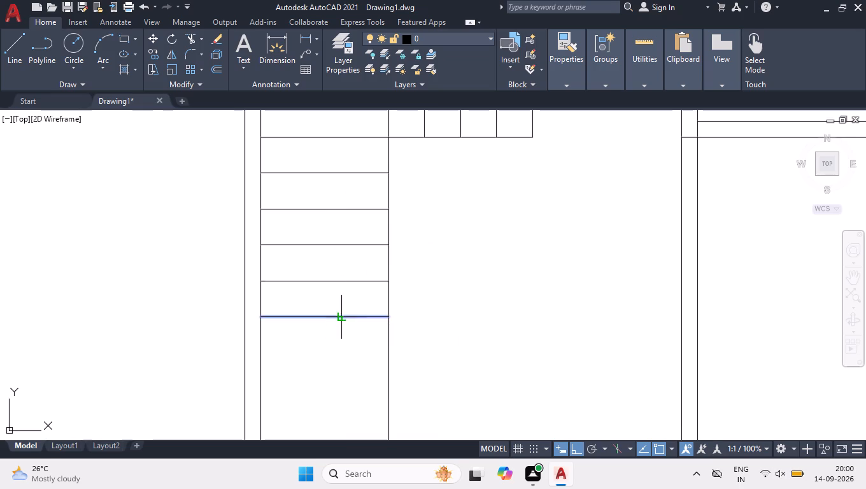
{"action": "left_click", "coordinate": [337, 340]}
Add the last three tread lines below these by offsetting the lowest tread downward successively at 10.13".
{"action": "left_click", "coordinate": [325, 354]}
{"action": "left_click", "coordinate": [321, 388]}
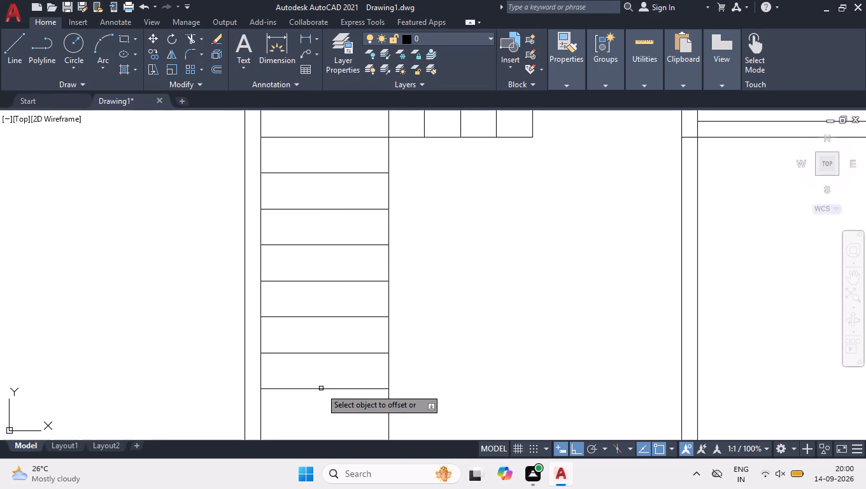
{"action": "left_click", "coordinate": [321, 388]}
{"action": "left_click", "coordinate": [320, 403]}
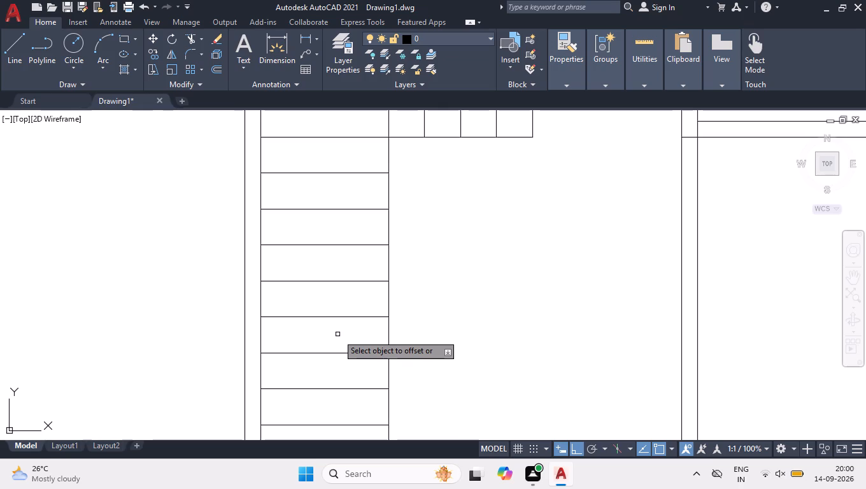
{"action": "scroll", "coordinate": [307, 304], "scroll_direction": "down", "scroll_amount": 2}
{"action": "scroll", "coordinate": [302, 418], "scroll_direction": "up", "scroll_amount": 2}
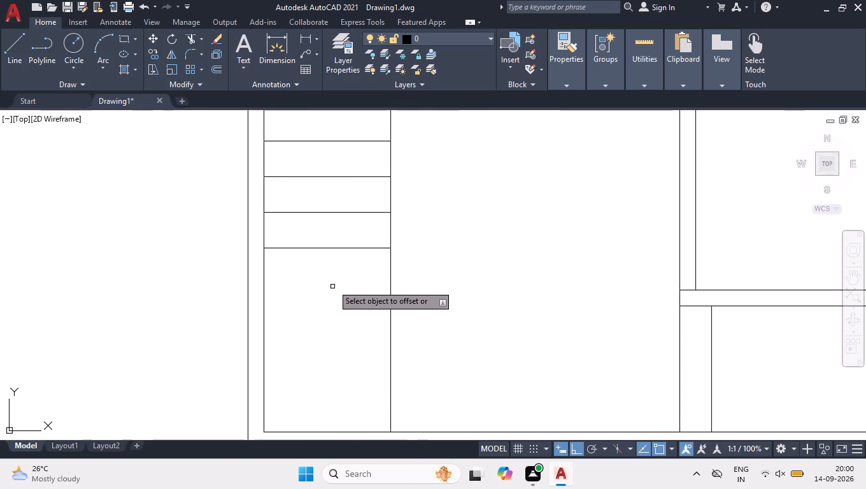
{"action": "left_click", "coordinate": [331, 247]}
{"action": "left_click", "coordinate": [325, 284]}
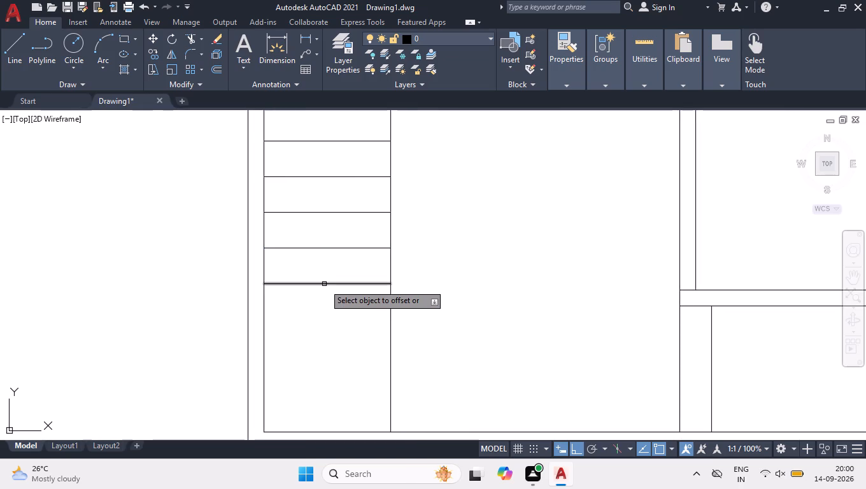
{"action": "key", "text": "Return"}
Trim the part of the stair's right vertical edge line that extends below the last tread.
{"action": "type", "text": "TR"}
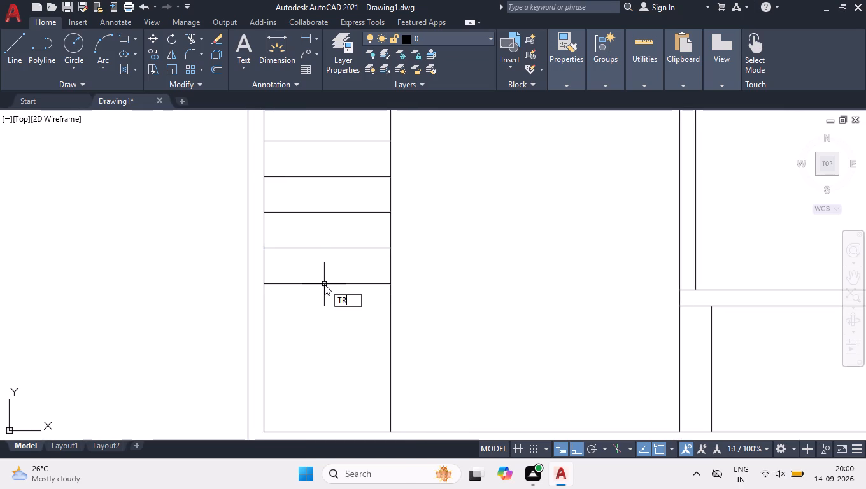
{"action": "key", "text": "Return"}
{"action": "left_click", "coordinate": [323, 318]}
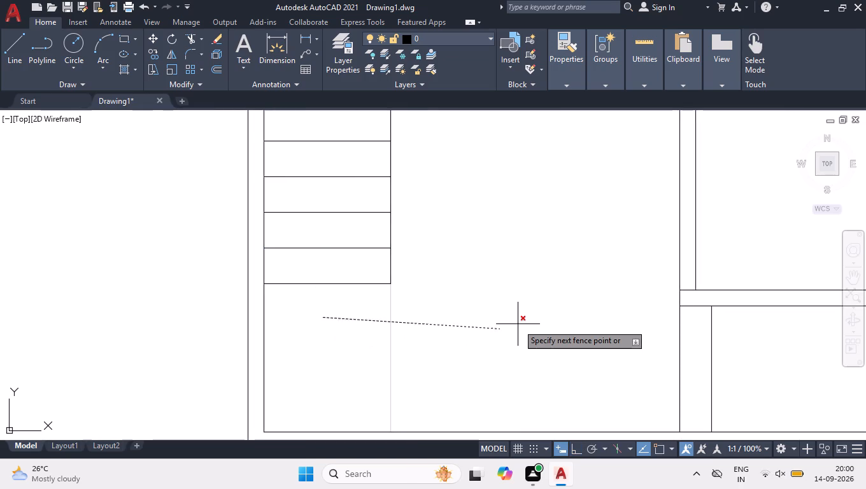
{"action": "left_click", "coordinate": [518, 324]}
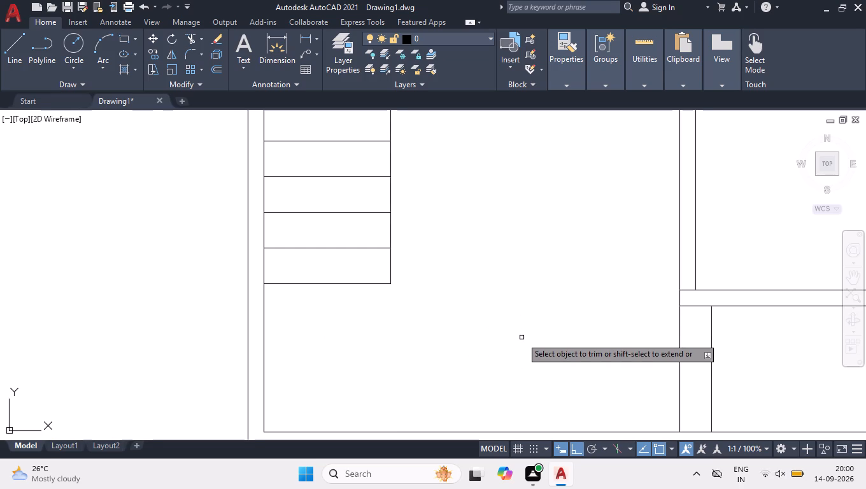
{"action": "key", "text": "Return"}
Draw a diagonal line across the square stair landing from its lower right inner corner to its upper left corner at the wall.
{"action": "scroll", "coordinate": [514, 338], "scroll_direction": "down", "scroll_amount": 1}
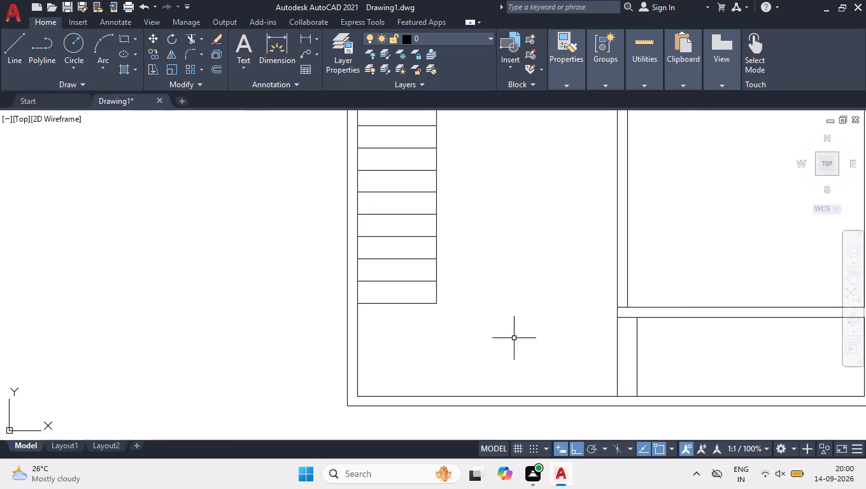
{"action": "scroll", "coordinate": [471, 297], "scroll_direction": "down", "scroll_amount": 2}
{"action": "scroll", "coordinate": [490, 183], "scroll_direction": "up", "scroll_amount": 1}
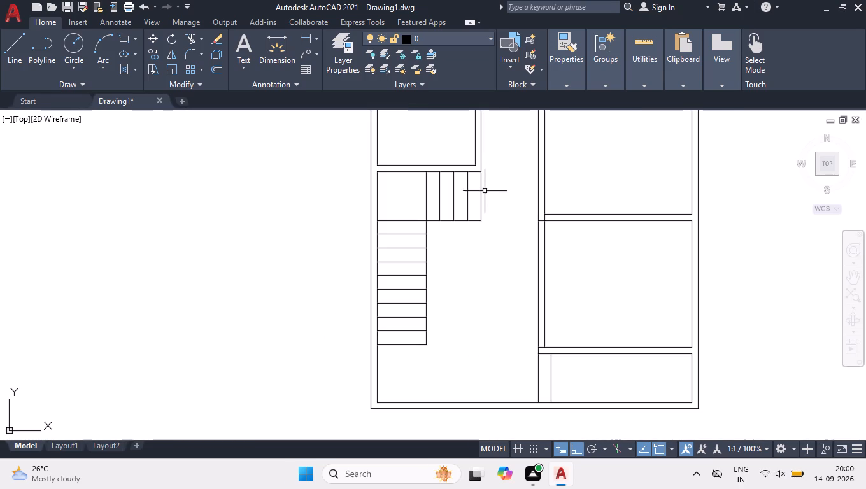
{"action": "left_click", "coordinate": [490, 216]}
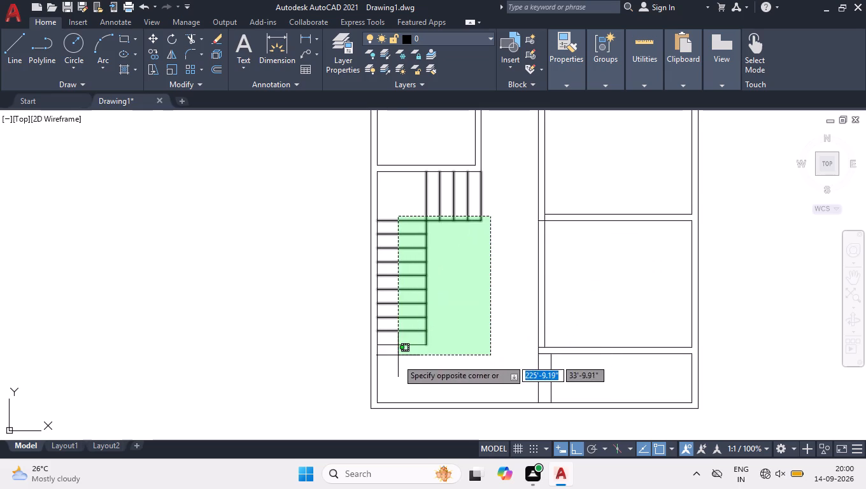
{"action": "left_click", "coordinate": [513, 285]}
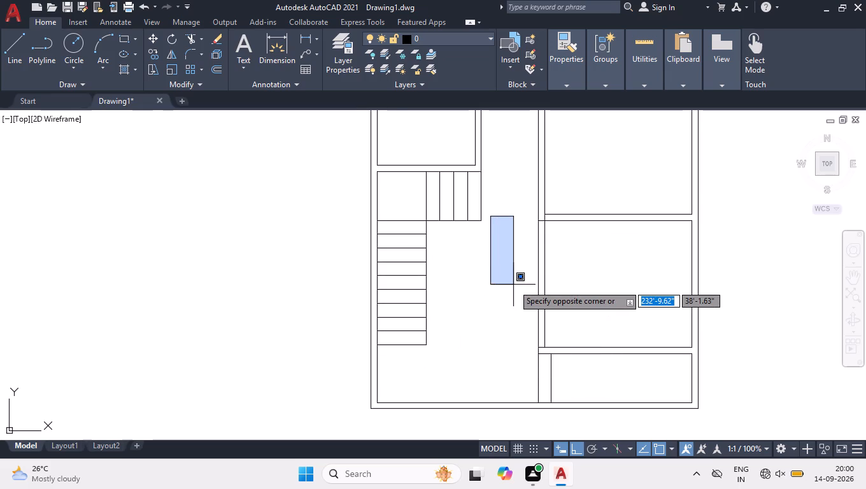
{"action": "key", "text": "l"}
{"action": "key", "text": "Return"}
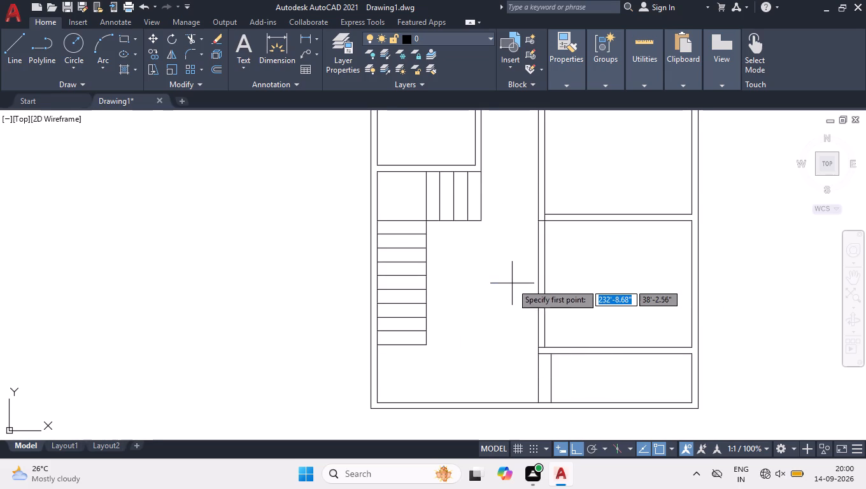
{"action": "scroll", "coordinate": [406, 152], "scroll_direction": "up", "scroll_amount": 3}
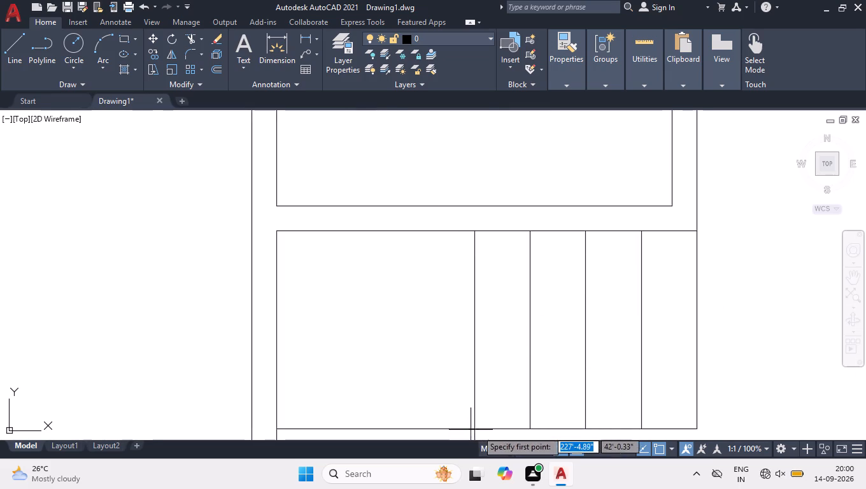
{"action": "left_click_drag", "start_coordinate": [476, 428], "coordinate": [471, 419]}
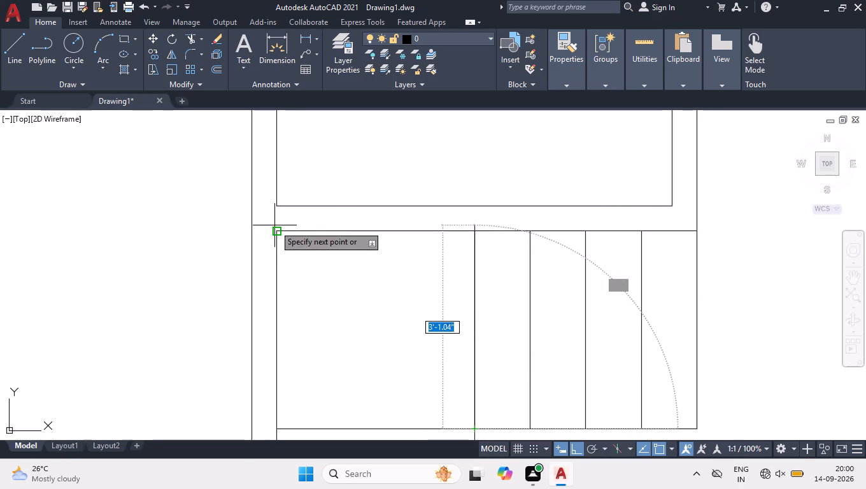
{"action": "left_click", "coordinate": [276, 231]}
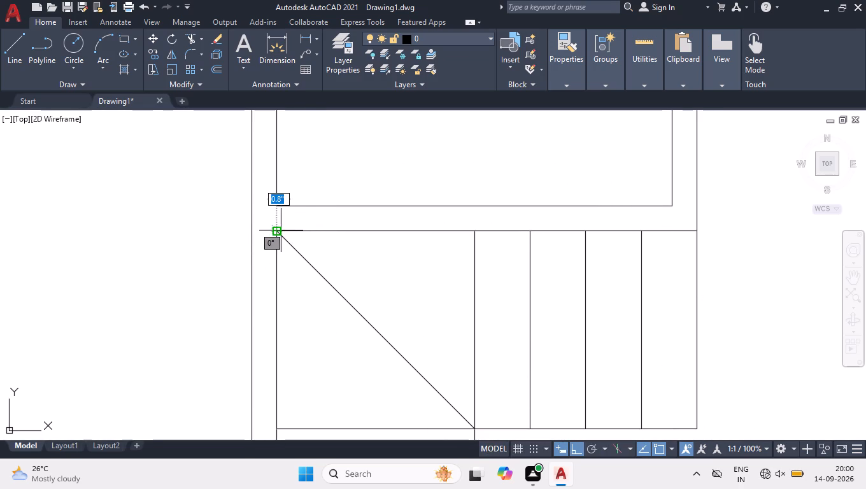
{"action": "key", "text": "Return"}
{"action": "scroll", "coordinate": [286, 227], "scroll_direction": "down", "scroll_amount": 2}
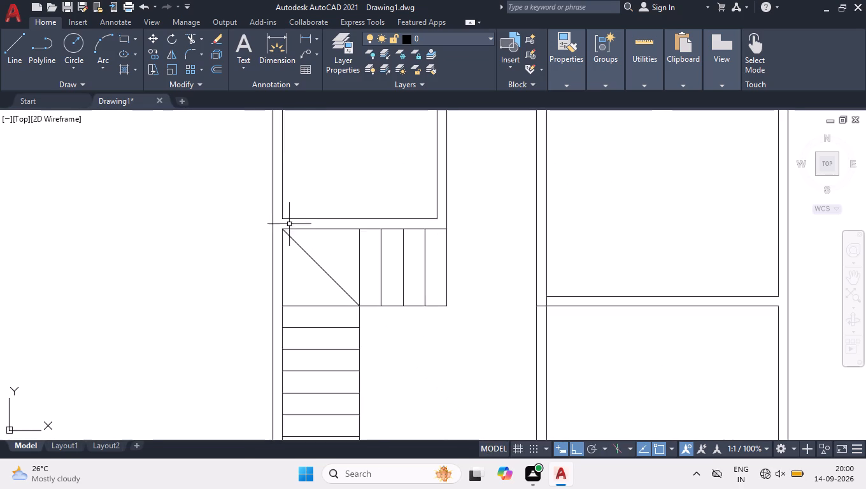
{"action": "scroll", "coordinate": [295, 214], "scroll_direction": "down", "scroll_amount": 1}
{"action": "scroll", "coordinate": [318, 370], "scroll_direction": "up", "scroll_amount": 1}
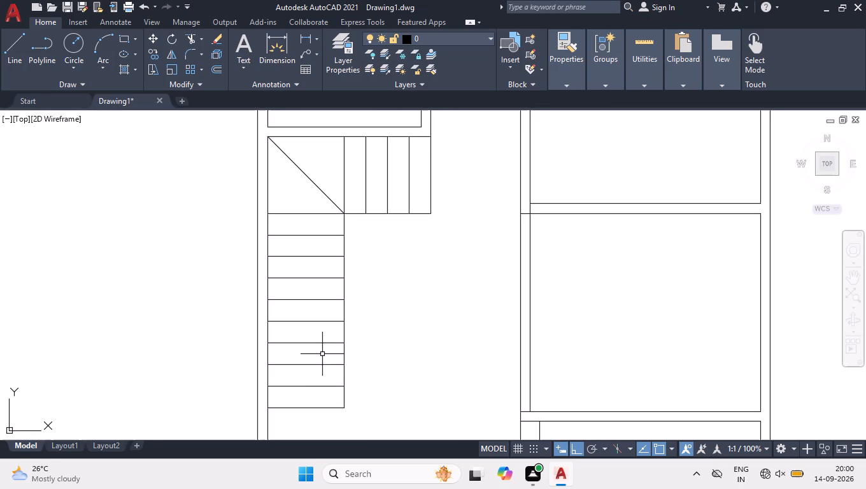
Draw the stair's walking line from the lowest tread's midpoint up to the landing diagonal's midpoint, turning right about 4'-6" into the last tread.
{"action": "key", "text": "l"}
{"action": "key", "text": "Return"}
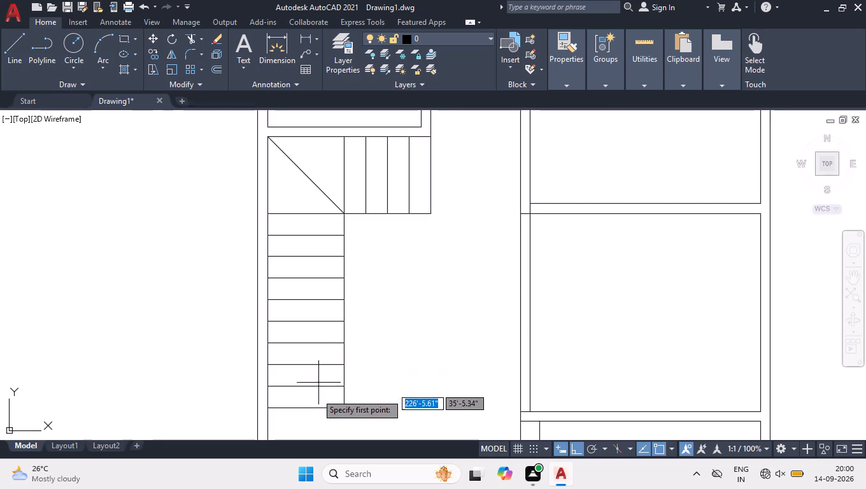
{"action": "left_click", "coordinate": [307, 411]}
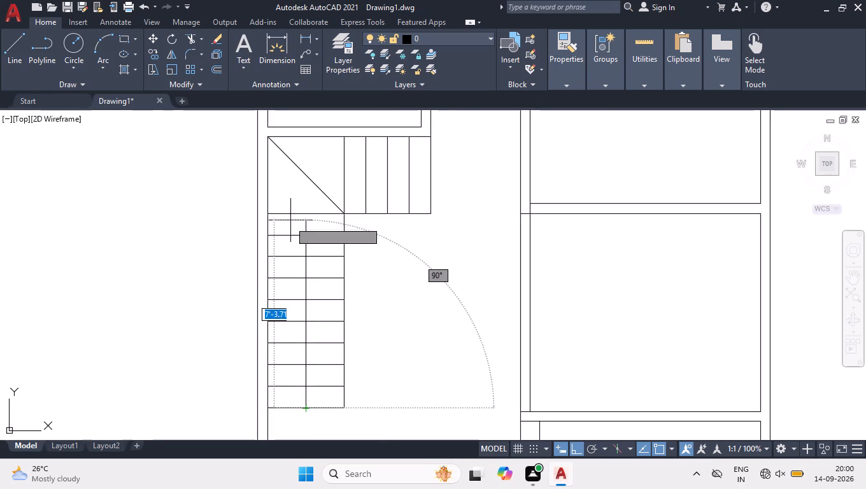
{"action": "left_click", "coordinate": [306, 176]}
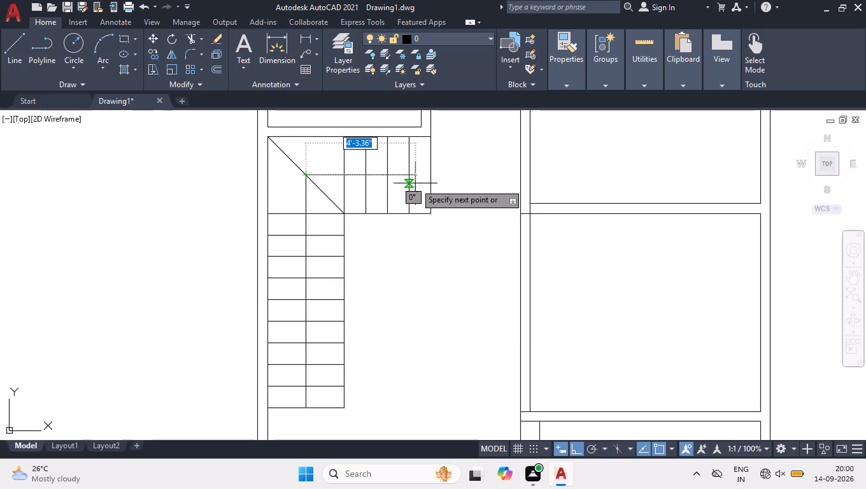
{"action": "scroll", "coordinate": [408, 174], "scroll_direction": "up", "scroll_amount": 3}
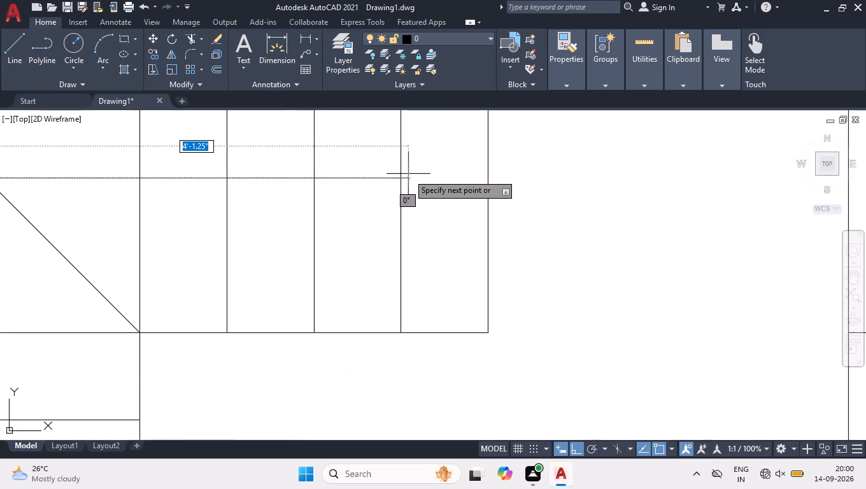
{"action": "left_click", "coordinate": [451, 178]}
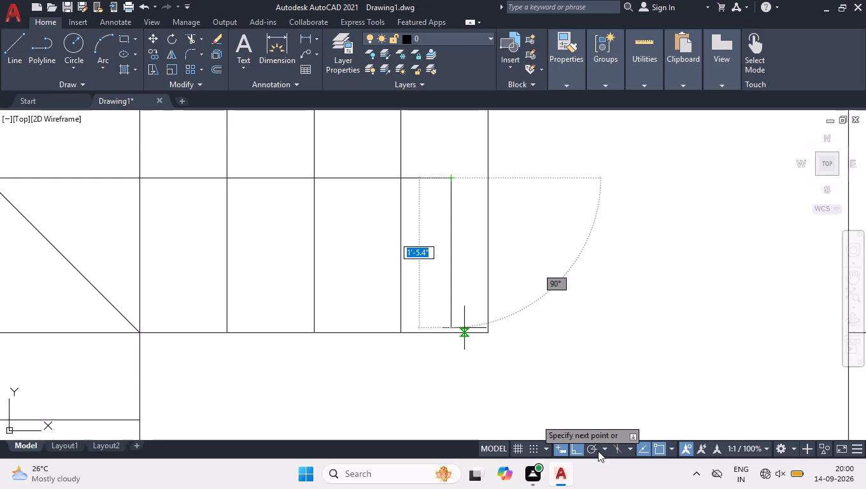
With ortho off, draw a half arrowhead below the walking line's end: about 1'-1.5" at 210°, about 5.24" down, and back to the tip.
{"action": "left_click", "coordinate": [586, 449]}
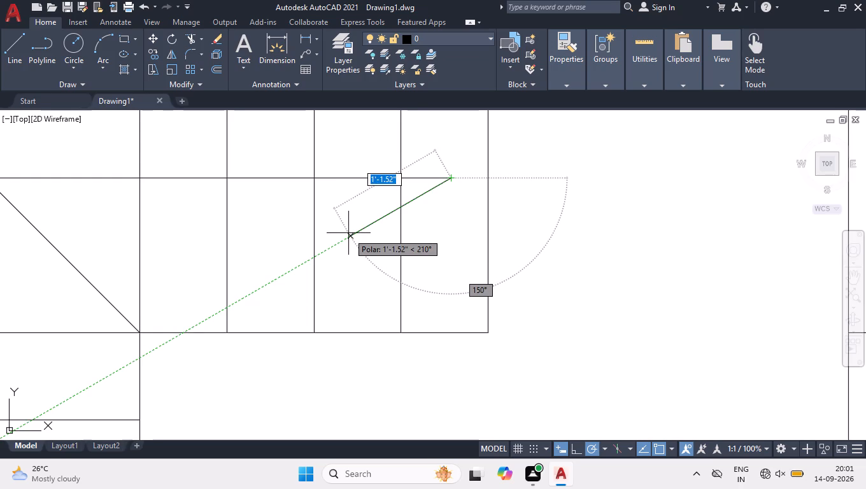
{"action": "left_click", "coordinate": [348, 233]}
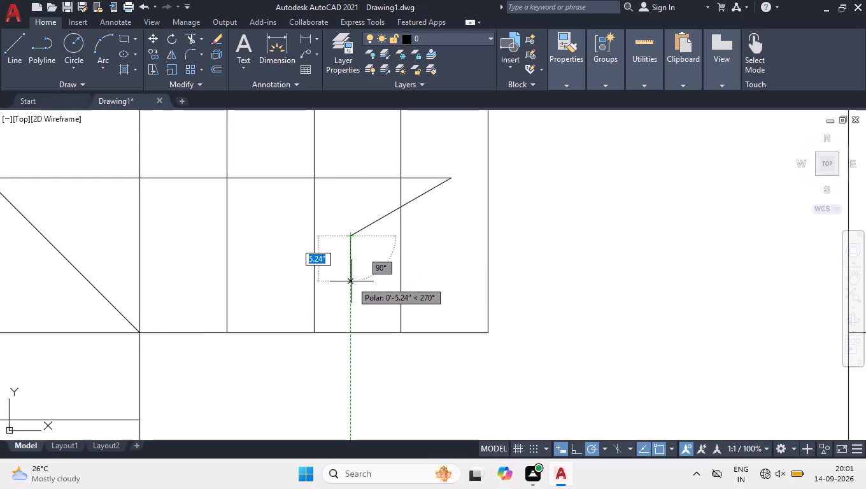
{"action": "left_click", "coordinate": [351, 281]}
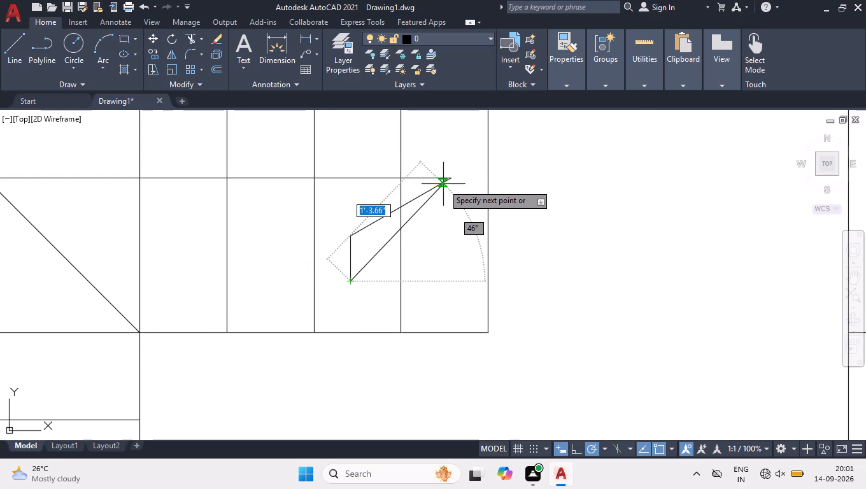
{"action": "left_click", "coordinate": [452, 178]}
{"action": "key", "text": "space"}
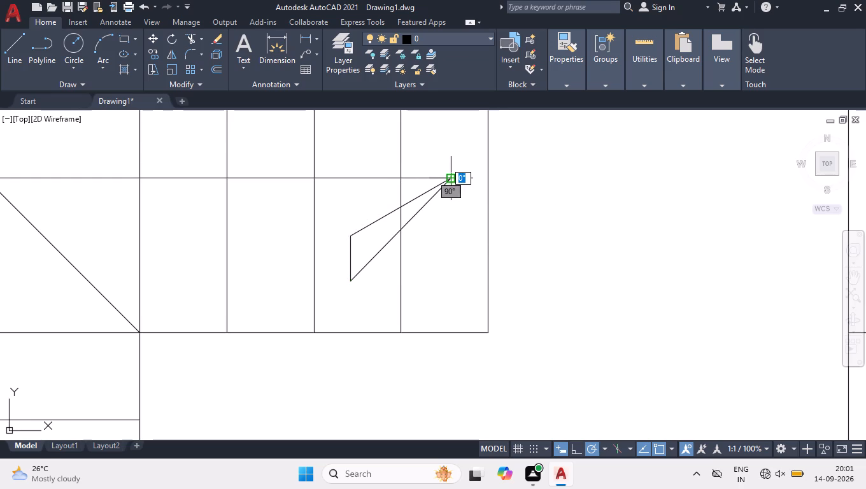
Mirror the half arrowhead about the horizontal walking line, keeping the source lines.
{"action": "left_click", "coordinate": [377, 292]}
{"action": "left_click", "coordinate": [344, 219]}
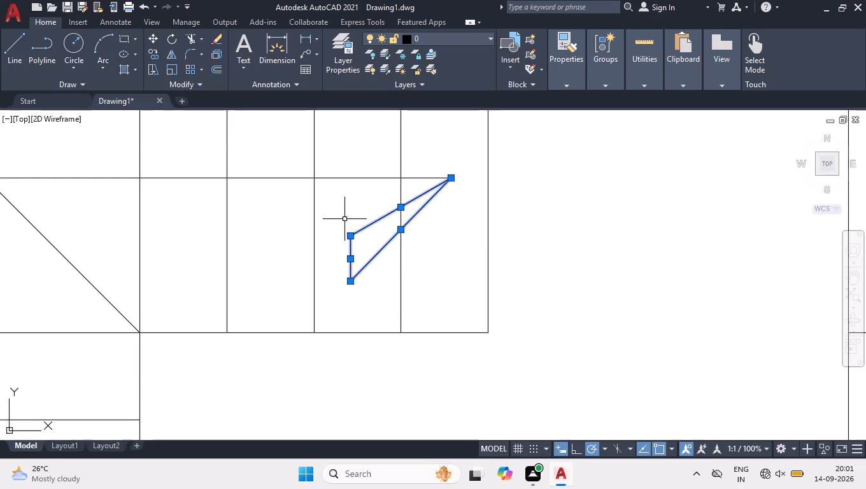
{"action": "type", "text": "MI"}
{"action": "key", "text": "Return"}
{"action": "scroll", "coordinate": [309, 240], "scroll_direction": "down", "scroll_amount": 2}
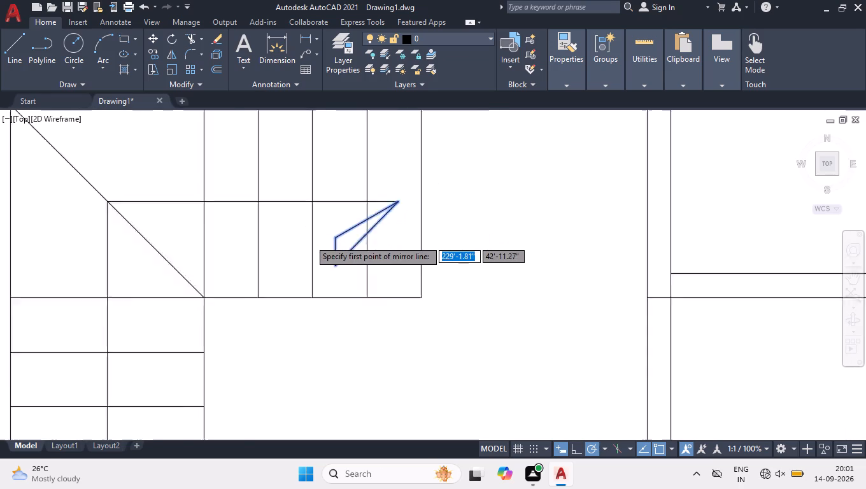
{"action": "scroll", "coordinate": [286, 129], "scroll_direction": "up", "scroll_amount": 3}
{"action": "scroll", "coordinate": [299, 200], "scroll_direction": "down", "scroll_amount": 3}
{"action": "scroll", "coordinate": [329, 284], "scroll_direction": "up", "scroll_amount": 2}
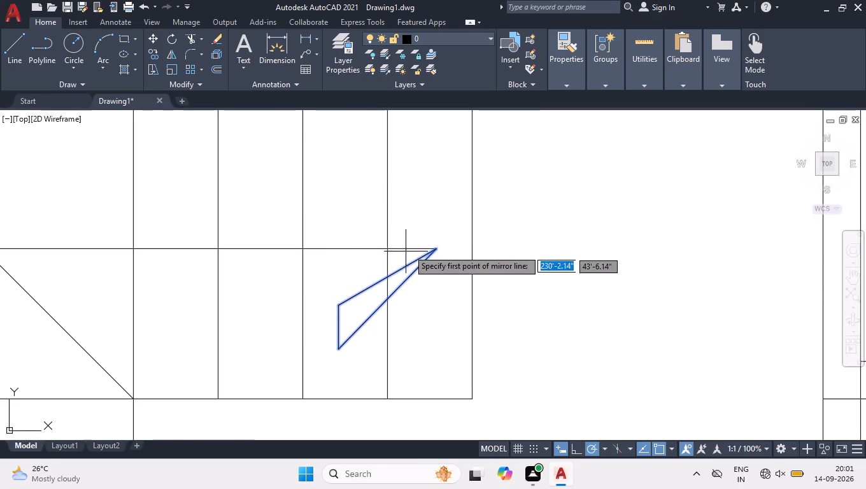
{"action": "left_click", "coordinate": [437, 246]}
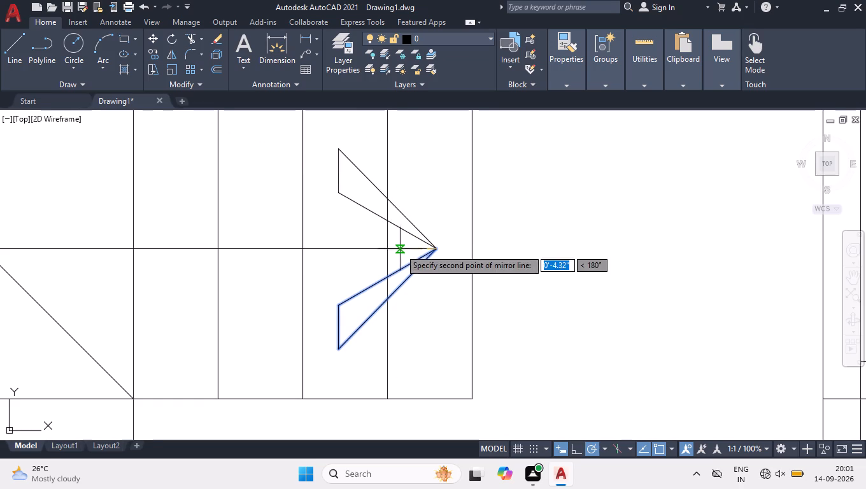
{"action": "left_click", "coordinate": [388, 249]}
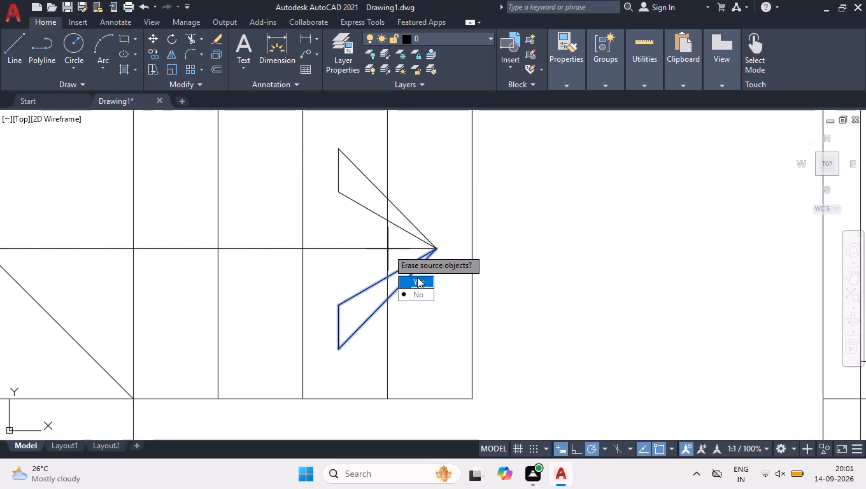
{"action": "left_click_drag", "start_coordinate": [414, 297], "coordinate": [388, 249]}
Load the ACAD_ISO02W100 dashed linetype into the drawing.
{"action": "scroll", "coordinate": [530, 255], "scroll_direction": "down", "scroll_amount": 4}
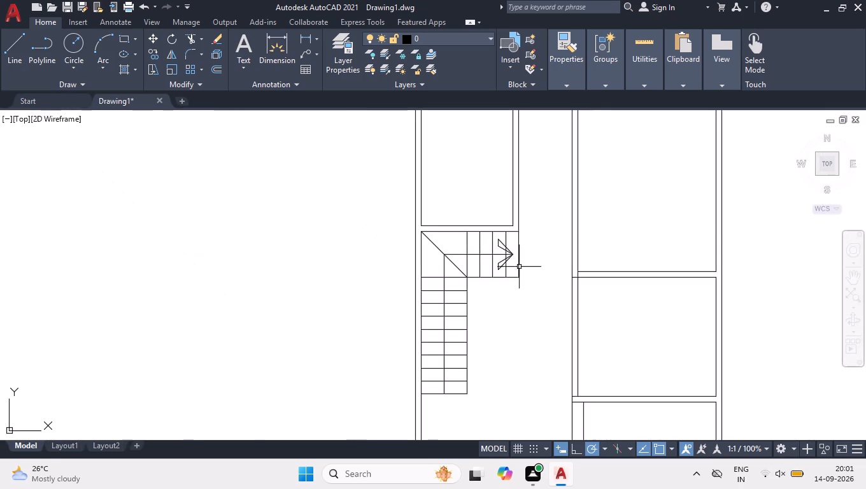
{"action": "scroll", "coordinate": [512, 269], "scroll_direction": "up", "scroll_amount": 1}
{"action": "scroll", "coordinate": [508, 235], "scroll_direction": "down", "scroll_amount": 2}
{"action": "type", "text": "LT"}
{"action": "key", "text": "Return"}
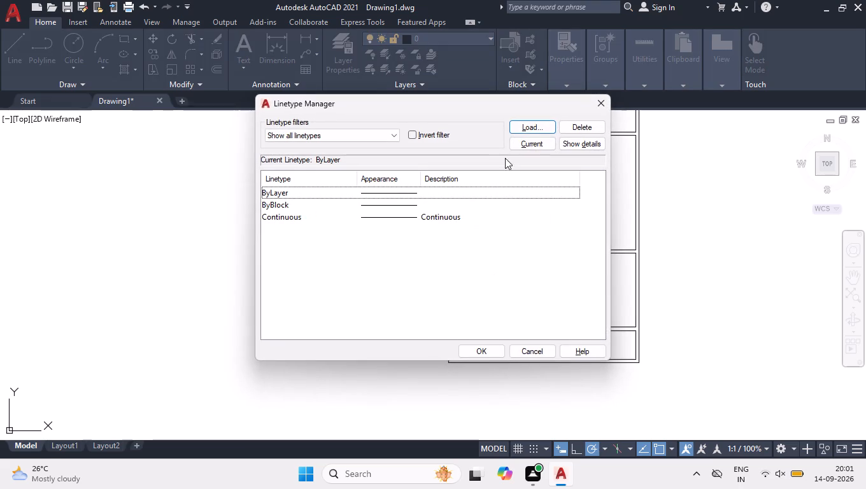
{"action": "left_click", "coordinate": [540, 131]}
{"action": "left_click", "coordinate": [472, 212]}
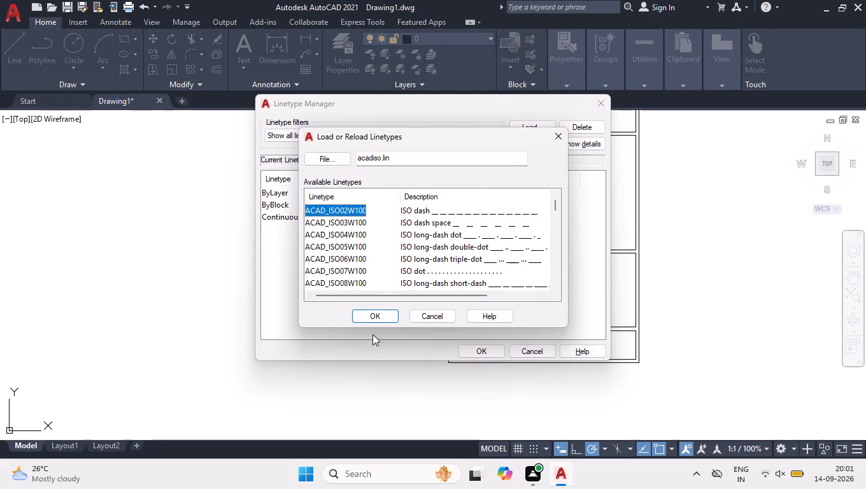
{"action": "double_click", "coordinate": [369, 308]}
{"action": "left_click", "coordinate": [464, 350]}
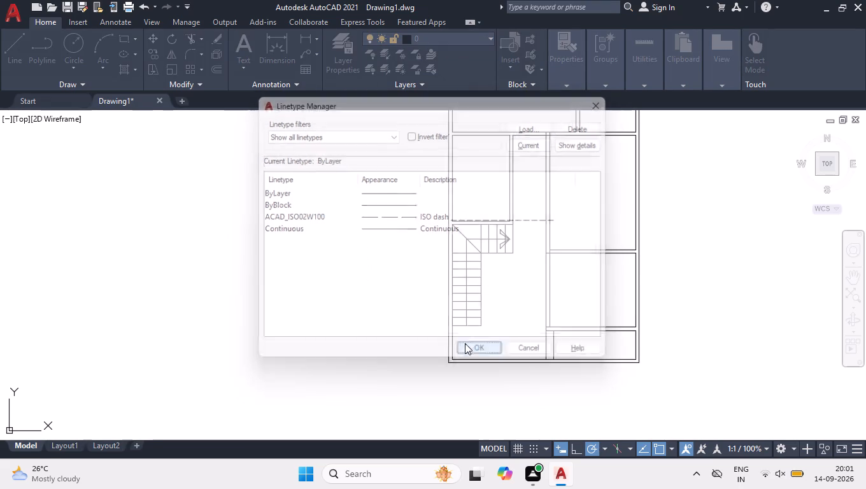
Select all the staircase lines, including the direction arrow, and set their colour to index colour 212.
{"action": "left_click", "coordinate": [515, 230]}
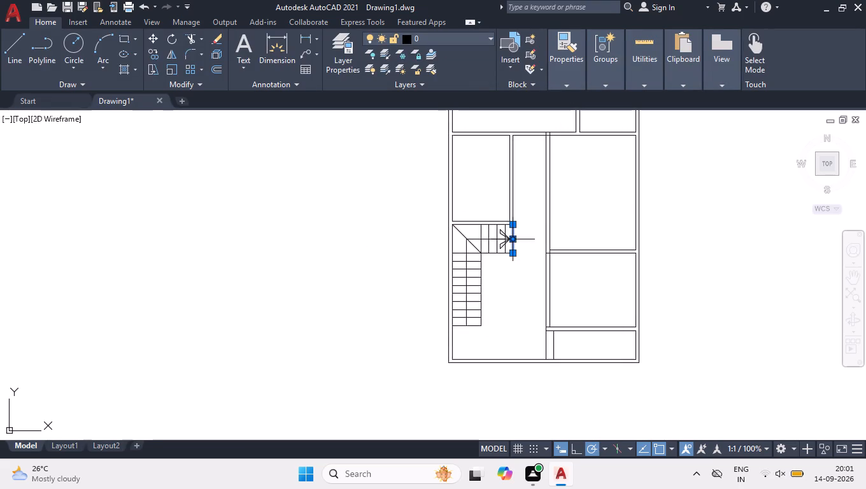
{"action": "left_click", "coordinate": [532, 236]}
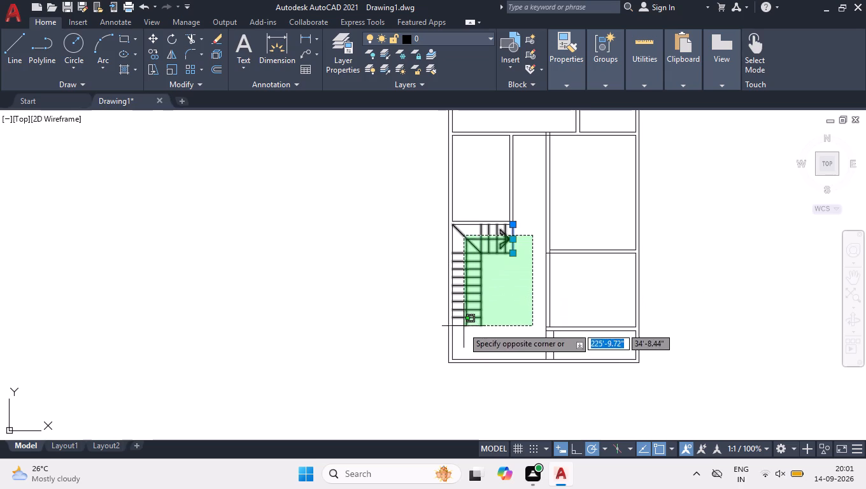
{"action": "left_click", "coordinate": [462, 334]}
{"action": "key", "text": "ctrl+1"}
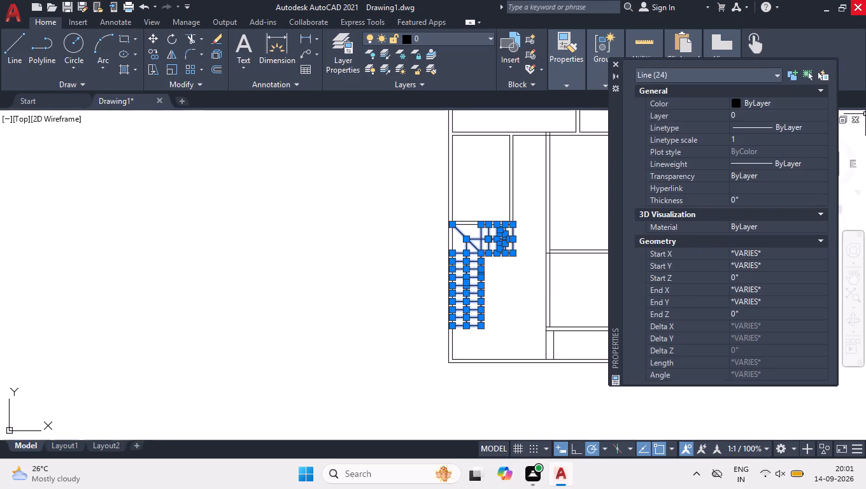
{"action": "double_click", "coordinate": [776, 103]}
{"action": "left_click", "coordinate": [783, 216]}
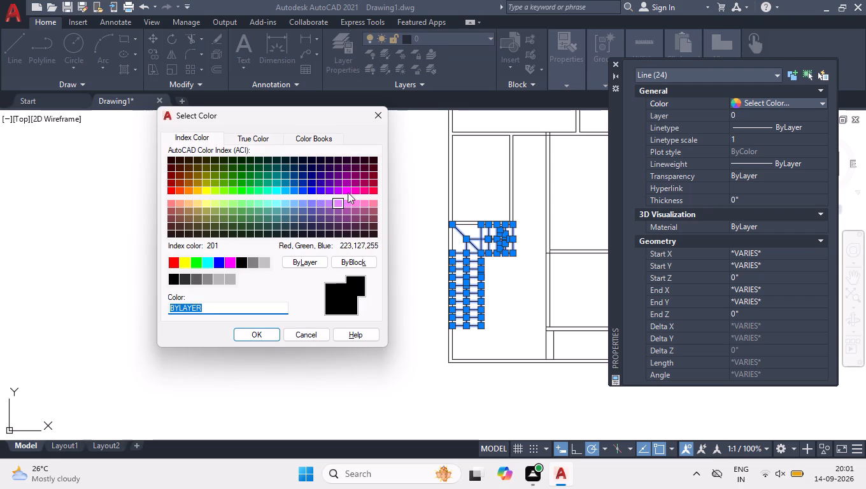
{"action": "left_click", "coordinate": [348, 186]}
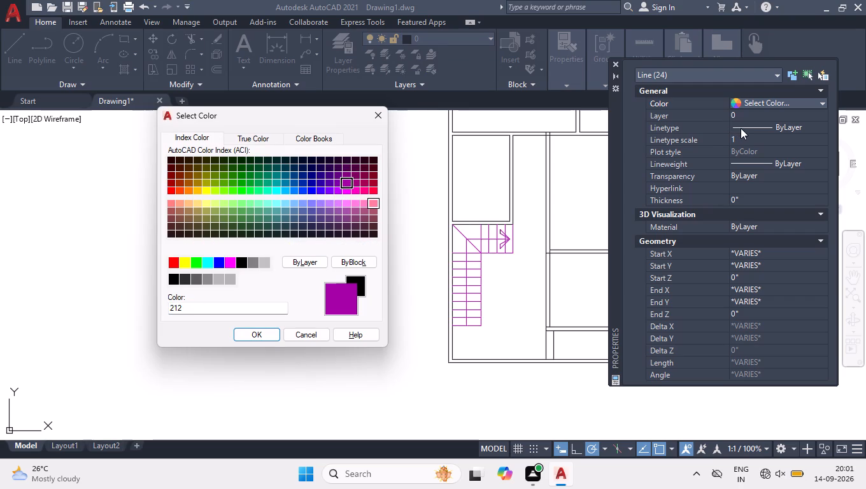
{"action": "double_click", "coordinate": [741, 128]}
{"action": "double_click", "coordinate": [741, 128]}
{"action": "left_click", "coordinate": [784, 124]}
{"action": "left_click", "coordinate": [254, 333]}
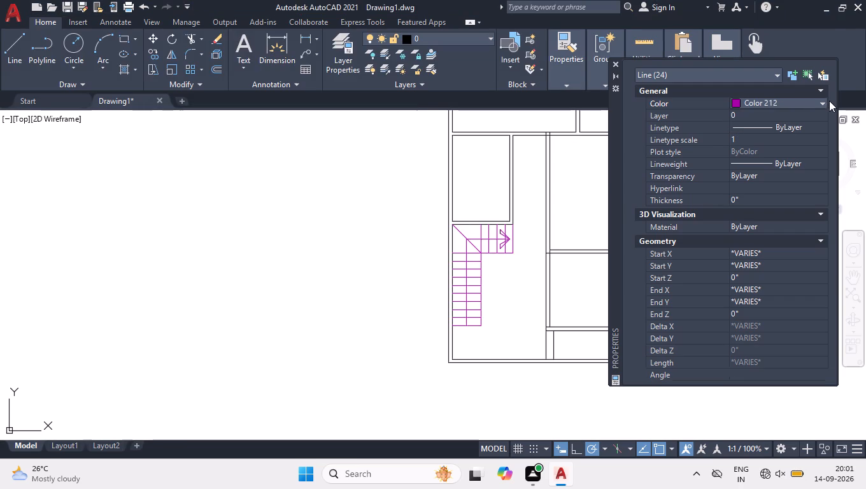
Set the selected staircase lines' linetype to ACAD_ISO02W100.
{"action": "double_click", "coordinate": [790, 127]}
{"action": "left_click", "coordinate": [776, 159]}
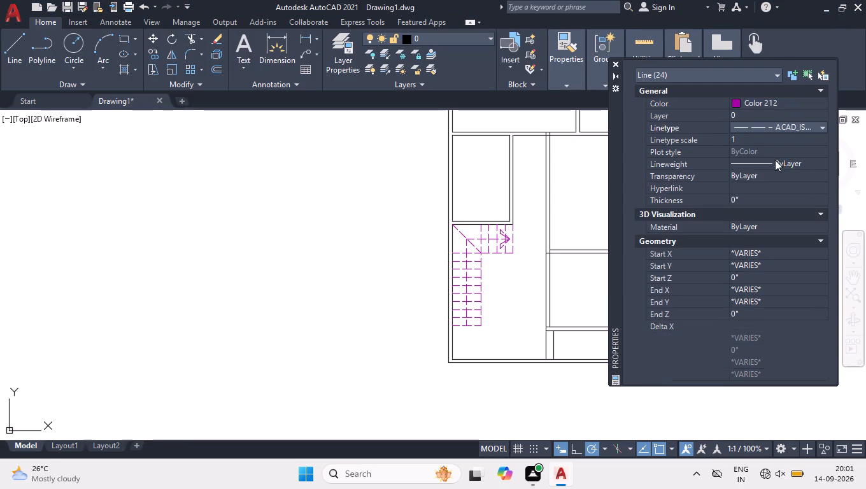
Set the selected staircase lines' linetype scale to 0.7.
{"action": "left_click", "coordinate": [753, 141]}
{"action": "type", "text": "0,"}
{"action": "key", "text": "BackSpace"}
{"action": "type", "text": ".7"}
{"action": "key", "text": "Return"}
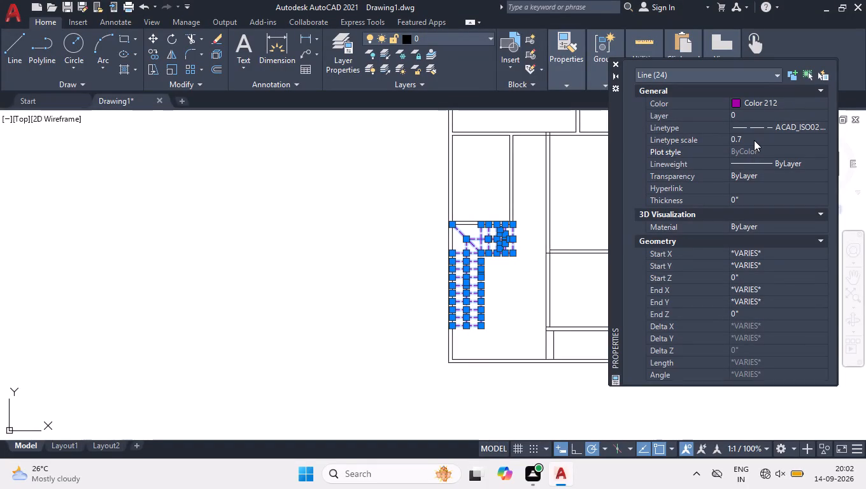
Set the staircase lines' linetype scale to 0.5, close their properties and deselect them.
{"action": "left_click", "coordinate": [754, 140]}
{"action": "type", "text": "0.5"}
{"action": "key", "text": "Return"}
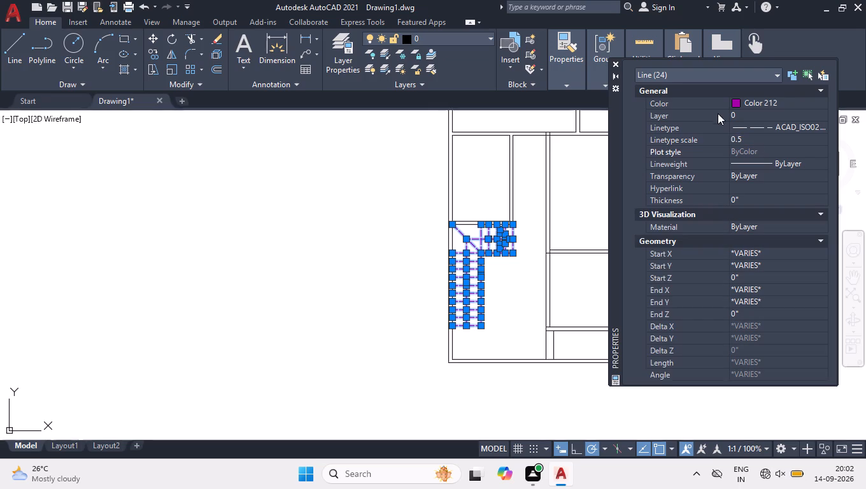
{"action": "left_click", "coordinate": [616, 67]}
{"action": "right_click", "coordinate": [55, 255]}
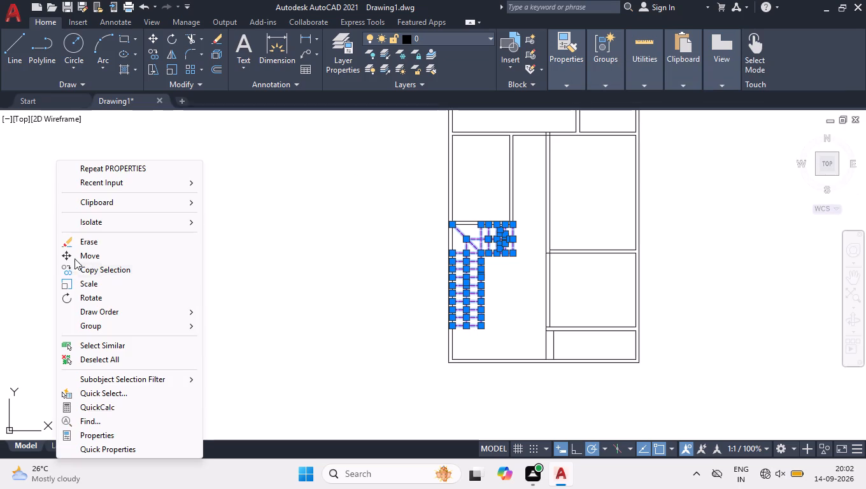
{"action": "left_click", "coordinate": [162, 359]}
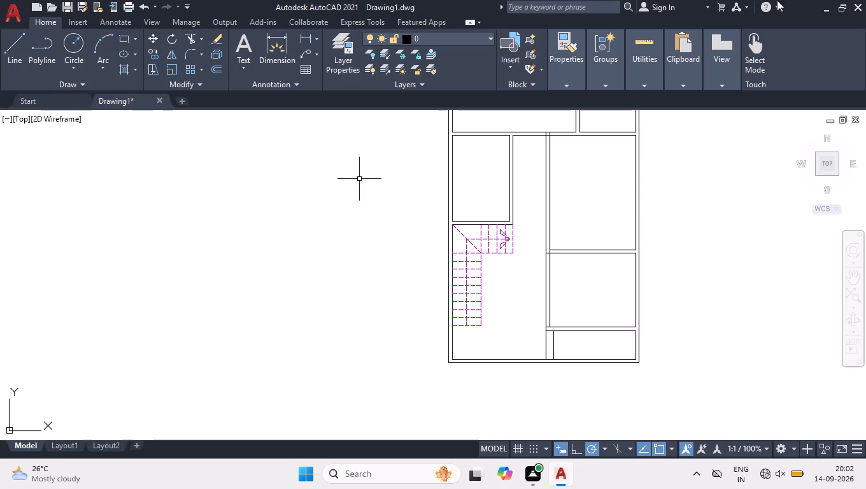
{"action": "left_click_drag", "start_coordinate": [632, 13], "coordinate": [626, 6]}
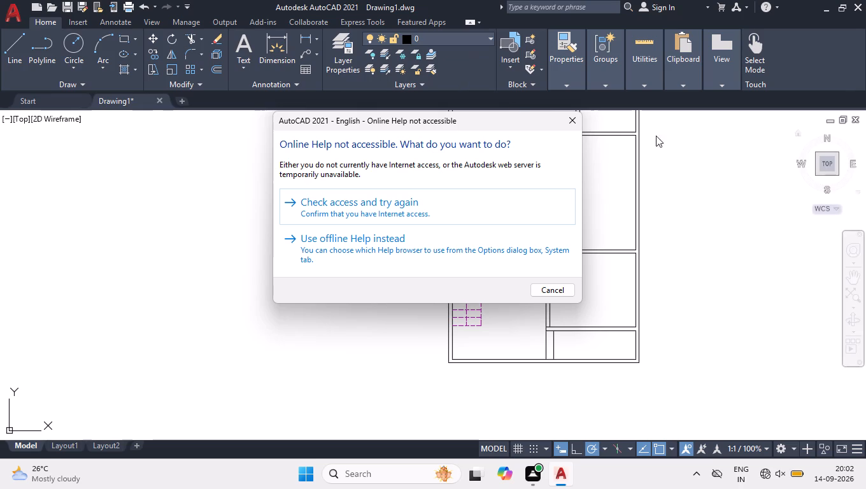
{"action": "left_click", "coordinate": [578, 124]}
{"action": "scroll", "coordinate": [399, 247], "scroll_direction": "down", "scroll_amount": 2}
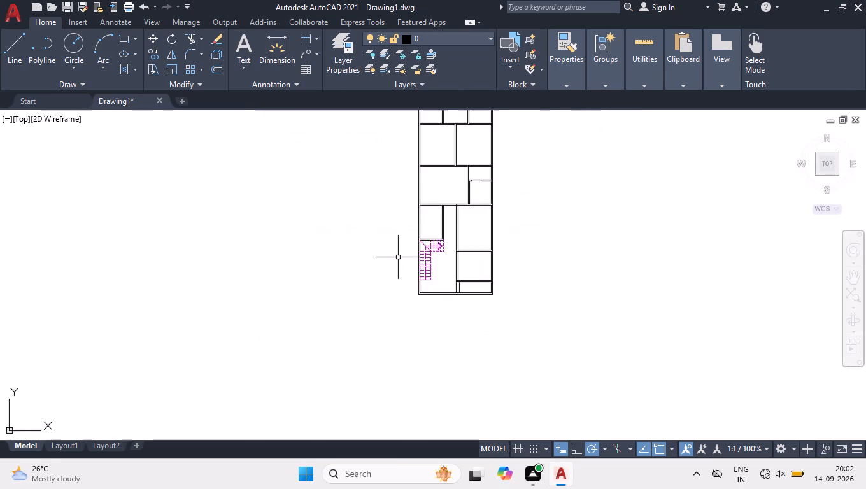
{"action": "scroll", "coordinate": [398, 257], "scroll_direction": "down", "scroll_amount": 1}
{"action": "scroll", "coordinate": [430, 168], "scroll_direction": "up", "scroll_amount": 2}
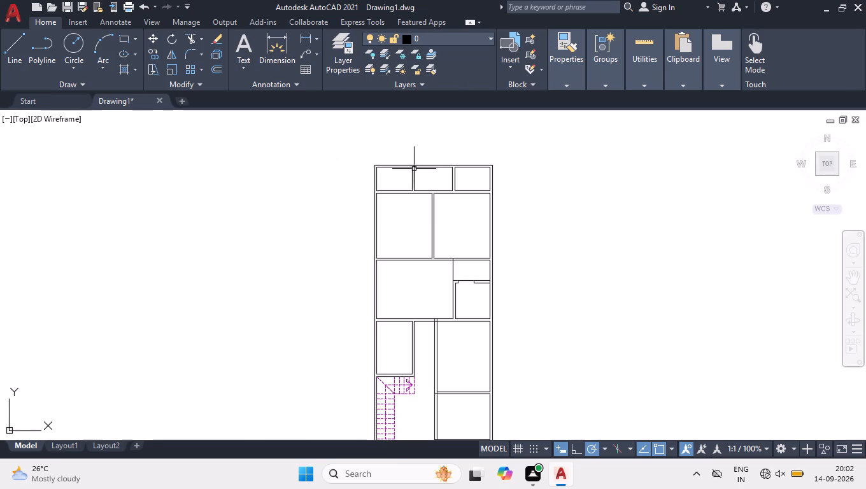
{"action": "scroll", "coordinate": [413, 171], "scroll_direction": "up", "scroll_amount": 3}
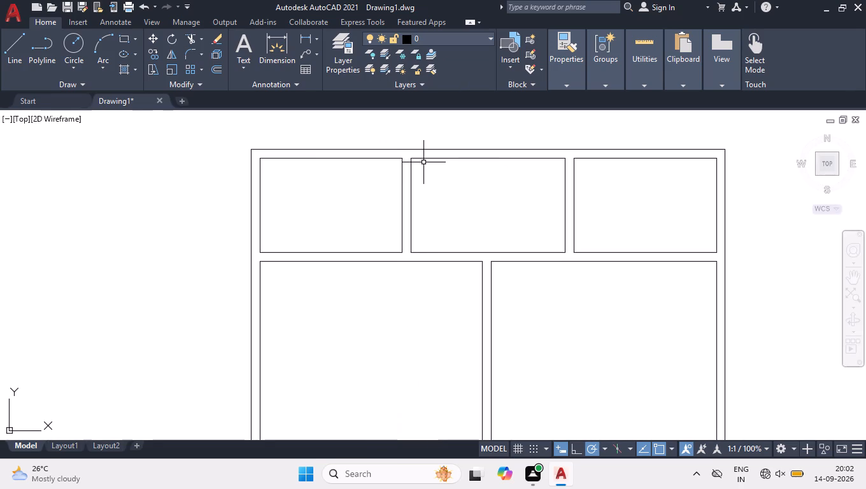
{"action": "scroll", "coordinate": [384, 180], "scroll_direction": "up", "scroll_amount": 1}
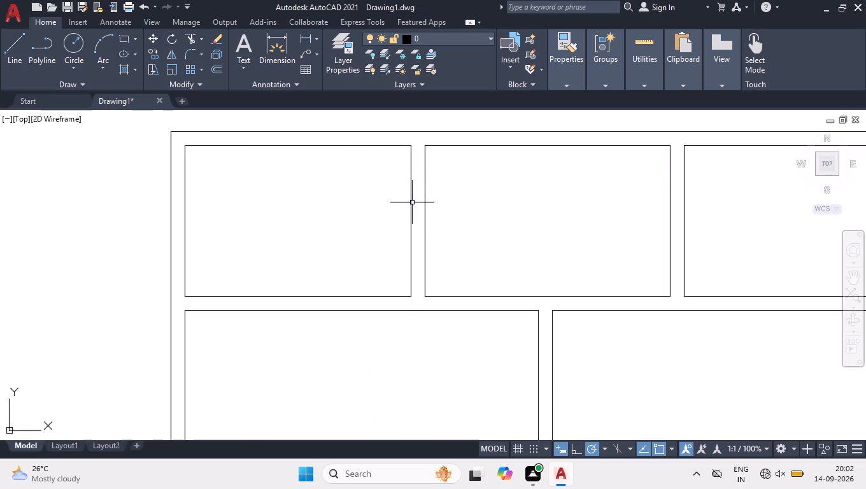
Extend both partitions between the three top rooms down across the wall to its lower line.
{"action": "type", "text": "EX"}
{"action": "key", "text": "Return"}
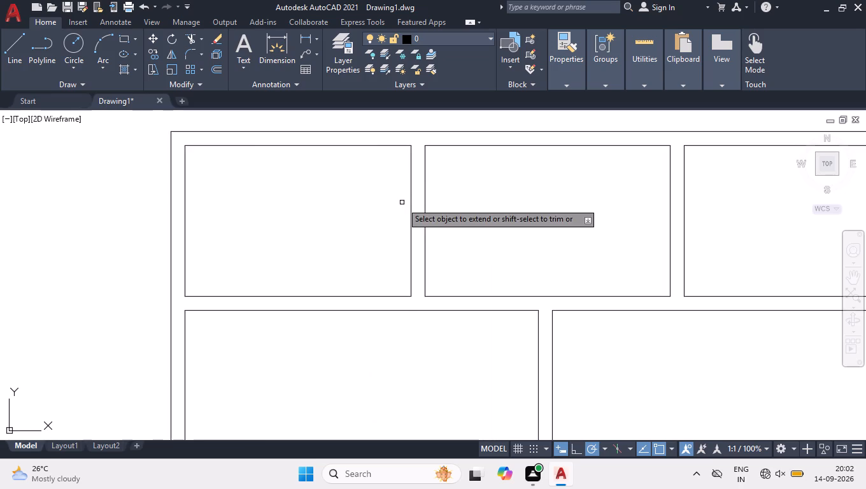
{"action": "left_click", "coordinate": [379, 258]}
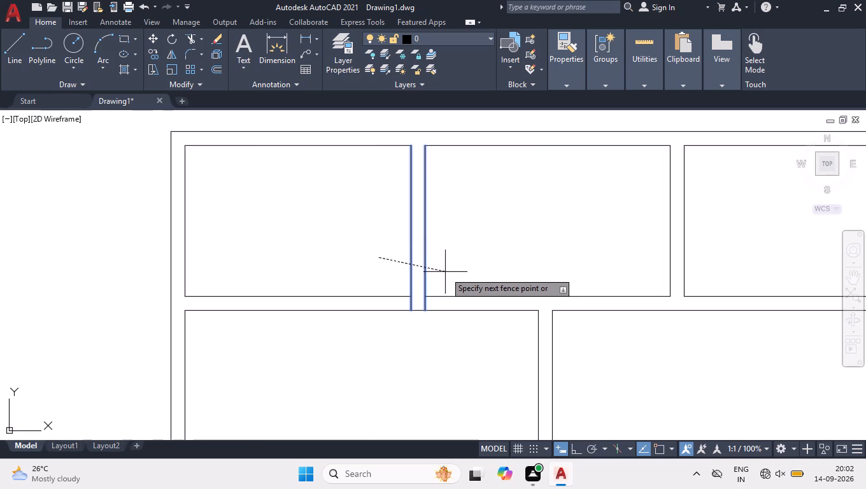
{"action": "left_click", "coordinate": [446, 271]}
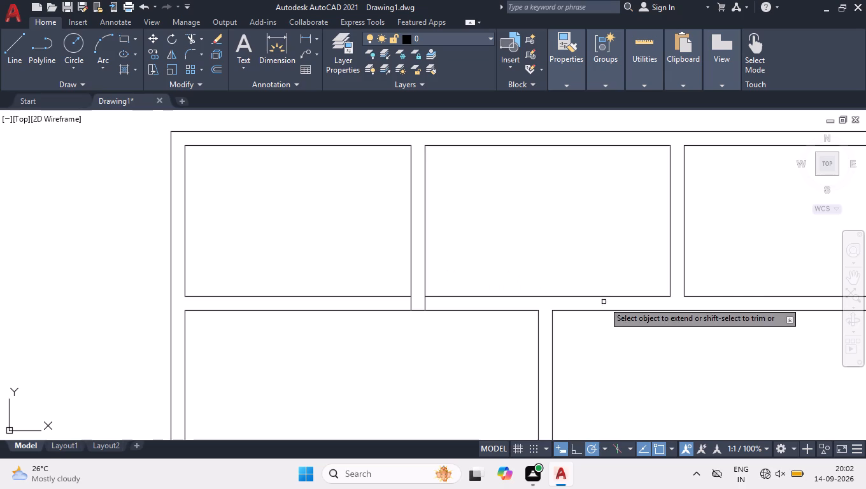
{"action": "left_click_drag", "start_coordinate": [639, 279], "coordinate": [661, 282]}
{"action": "left_click_drag", "start_coordinate": [695, 276], "coordinate": [675, 280]}
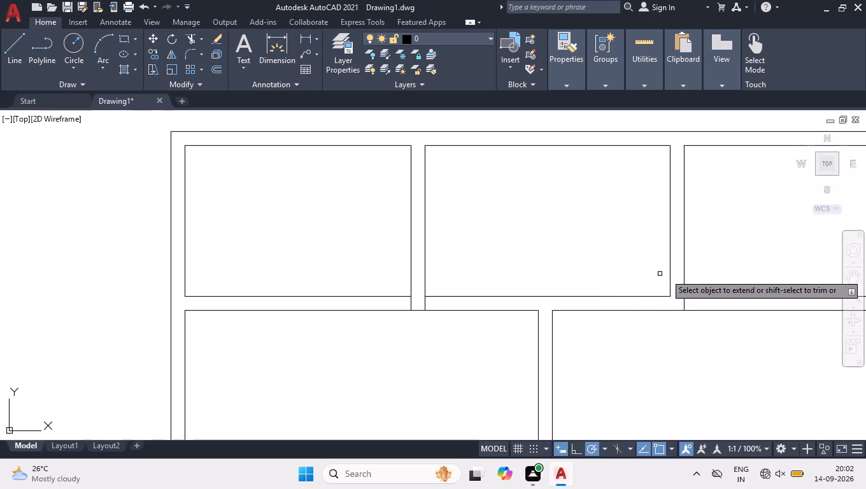
{"action": "left_click", "coordinate": [655, 275]}
{"action": "left_click", "coordinate": [725, 285]}
Extend the partition between the two large rooms below across the walls at its upper and lower ends.
{"action": "scroll", "coordinate": [543, 263], "scroll_direction": "down", "scroll_amount": 2}
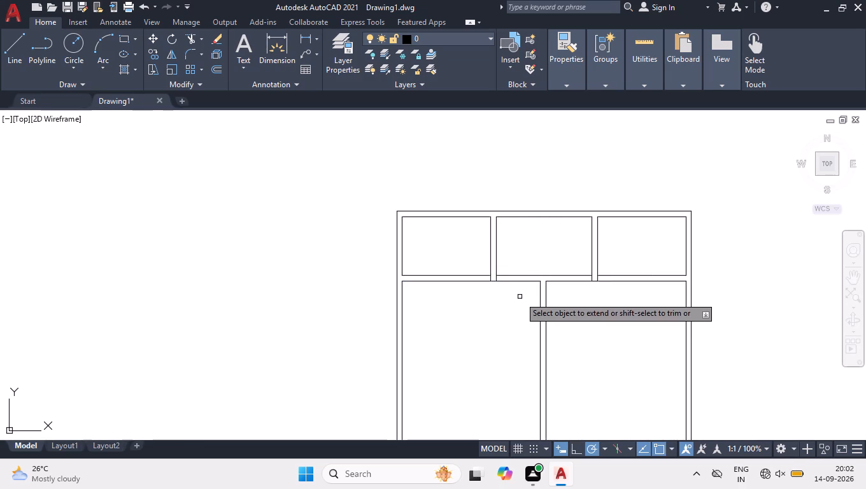
{"action": "left_click", "coordinate": [514, 301]}
{"action": "left_click", "coordinate": [558, 303]}
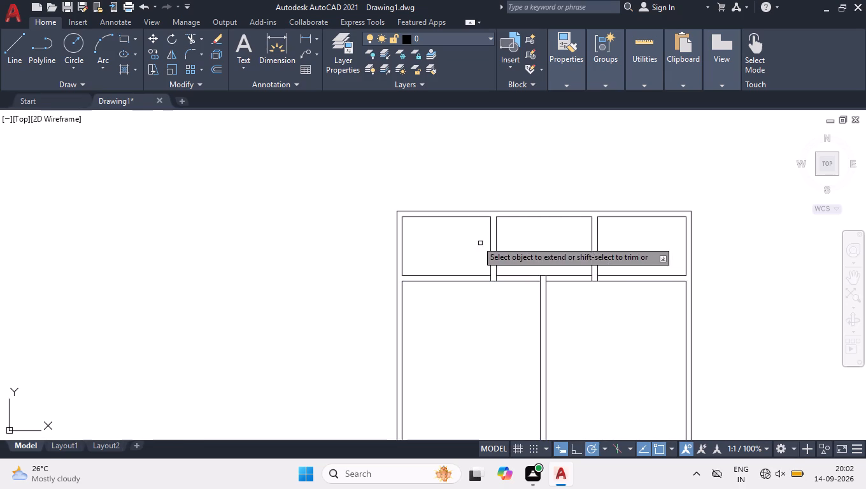
{"action": "scroll", "coordinate": [446, 230], "scroll_direction": "down", "scroll_amount": 2}
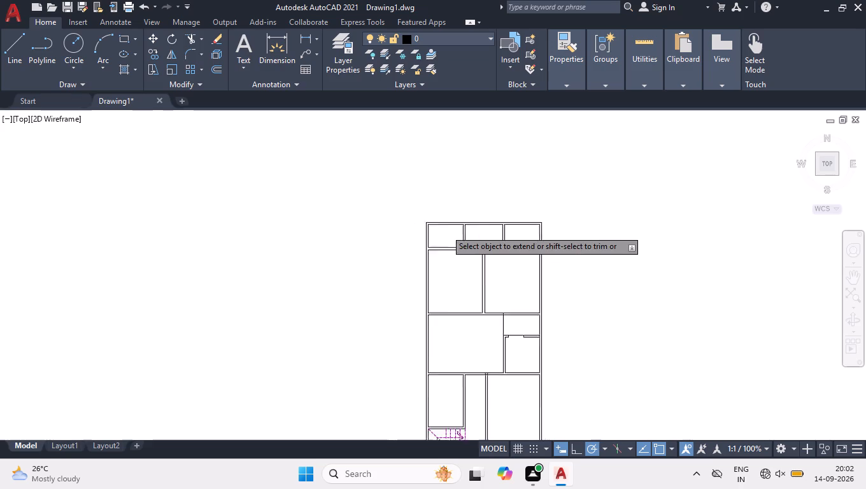
{"action": "scroll", "coordinate": [446, 230], "scroll_direction": "down", "scroll_amount": 1}
{"action": "scroll", "coordinate": [462, 294], "scroll_direction": "up", "scroll_amount": 2}
{"action": "left_click", "coordinate": [458, 244]}
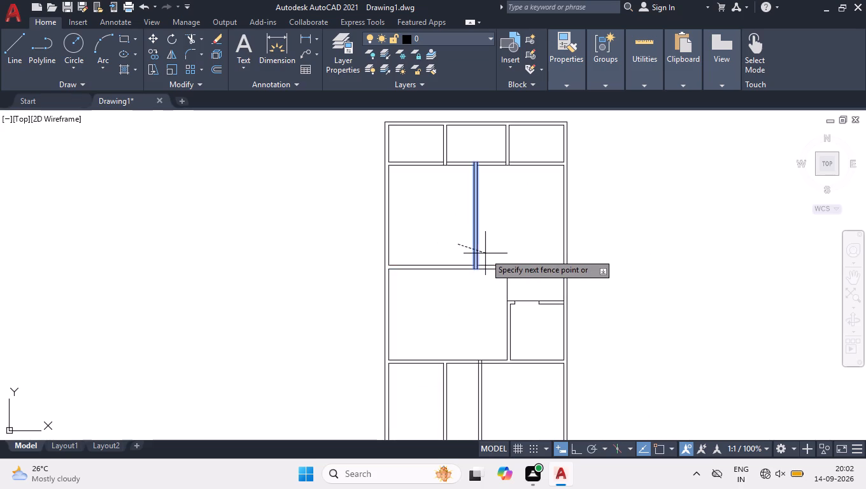
{"action": "left_click", "coordinate": [485, 253]}
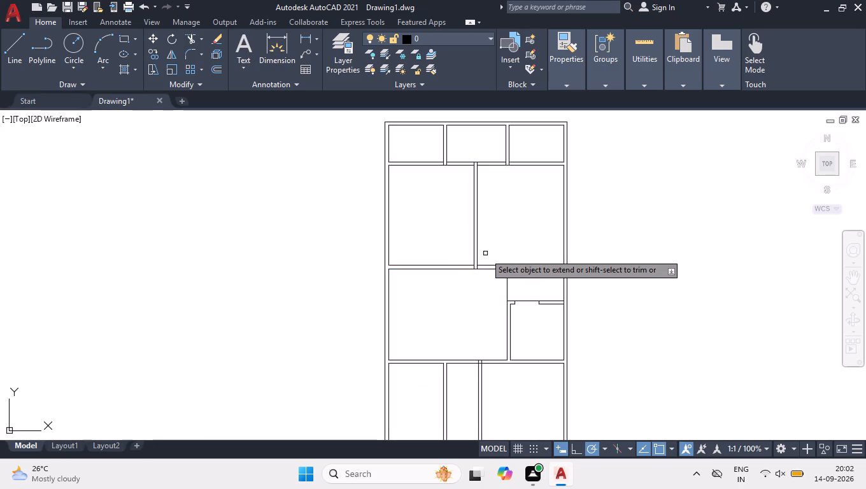
{"action": "key", "text": "Return"}
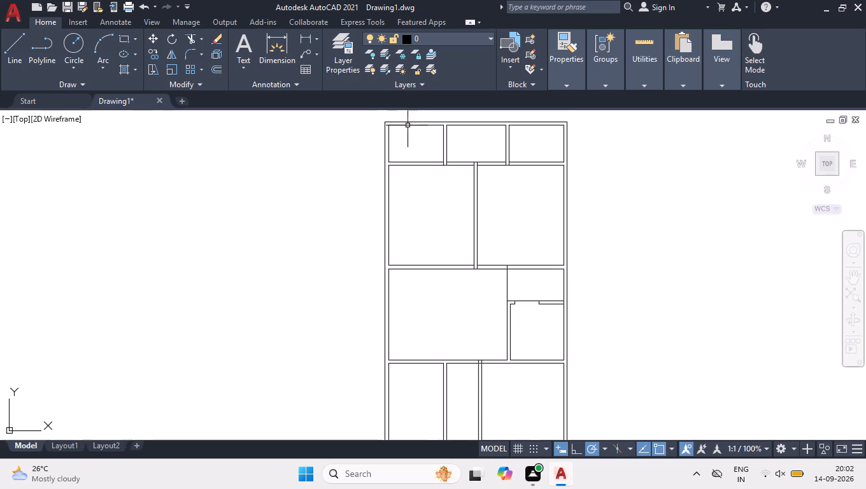
Draw a 4.5" jamb line across the wall below the top-left room, at the room's lower-right corner.
{"action": "scroll", "coordinate": [439, 111], "scroll_direction": "up", "scroll_amount": 3}
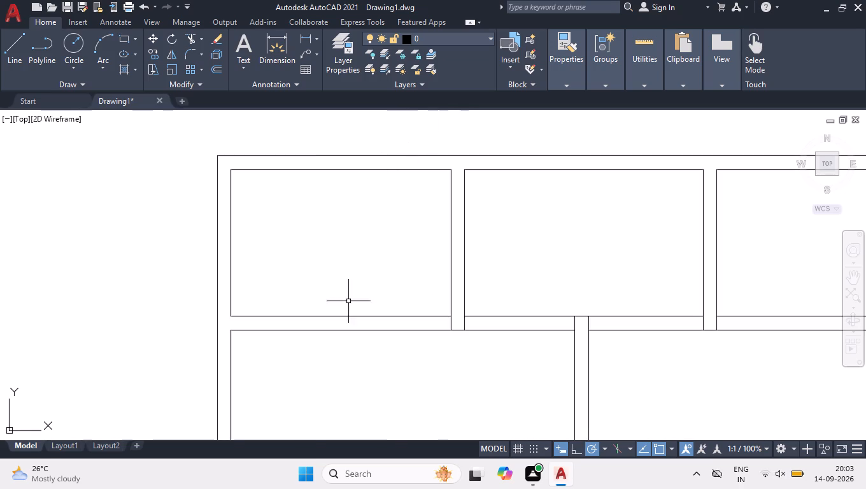
{"action": "scroll", "coordinate": [362, 254], "scroll_direction": "up", "scroll_amount": 1}
{"action": "key", "text": "l"}
{"action": "key", "text": "Return"}
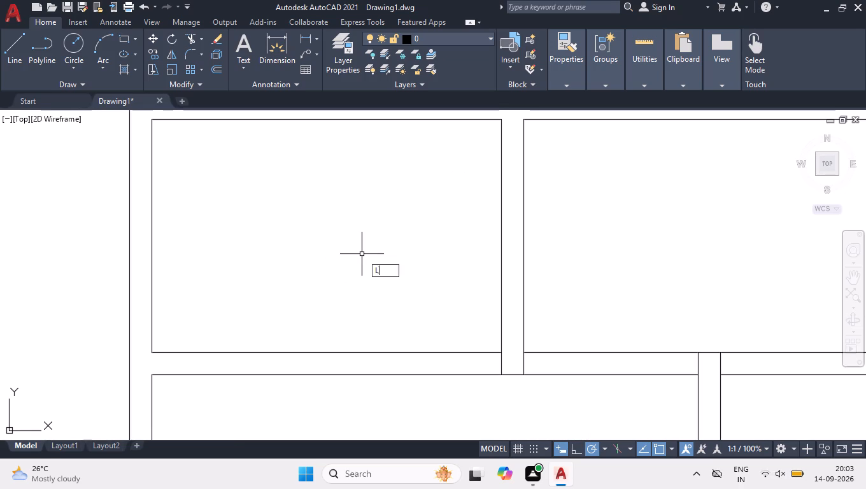
{"action": "left_click", "coordinate": [501, 351]}
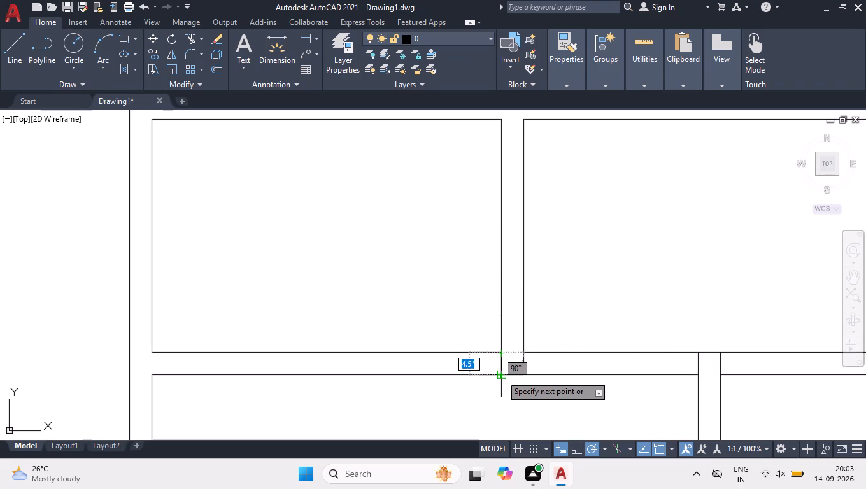
{"action": "left_click", "coordinate": [502, 375]}
{"action": "key", "text": "space"}
With Ortho on, move the jamb line 2'8" left along the wall below the top-left room.
{"action": "left_click", "coordinate": [491, 330]}
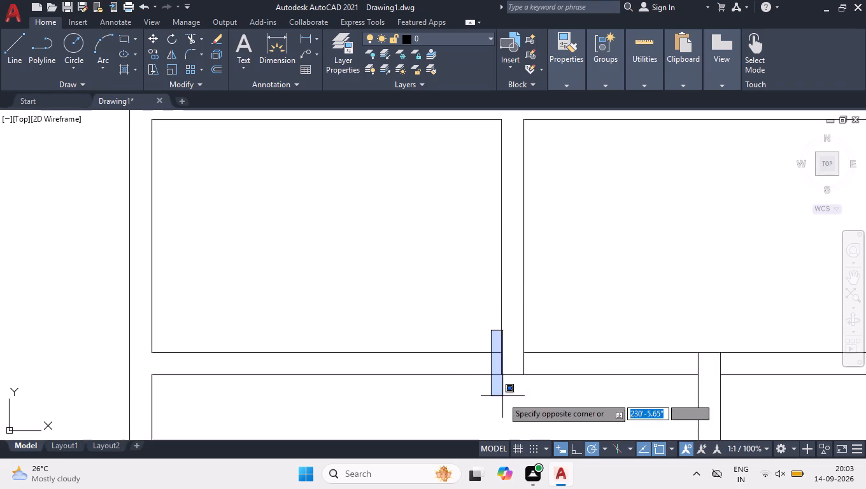
{"action": "left_click", "coordinate": [507, 404]}
{"action": "scroll", "coordinate": [399, 355], "scroll_direction": "up", "scroll_amount": 1}
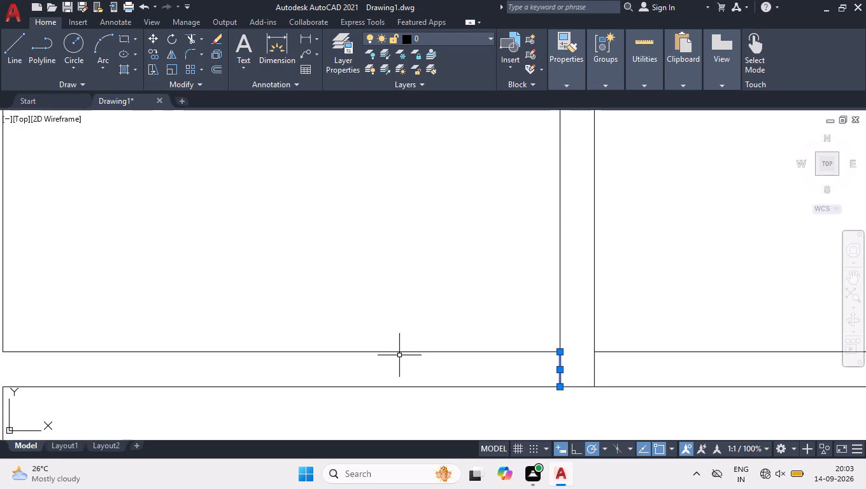
{"action": "left_click", "coordinate": [558, 371]}
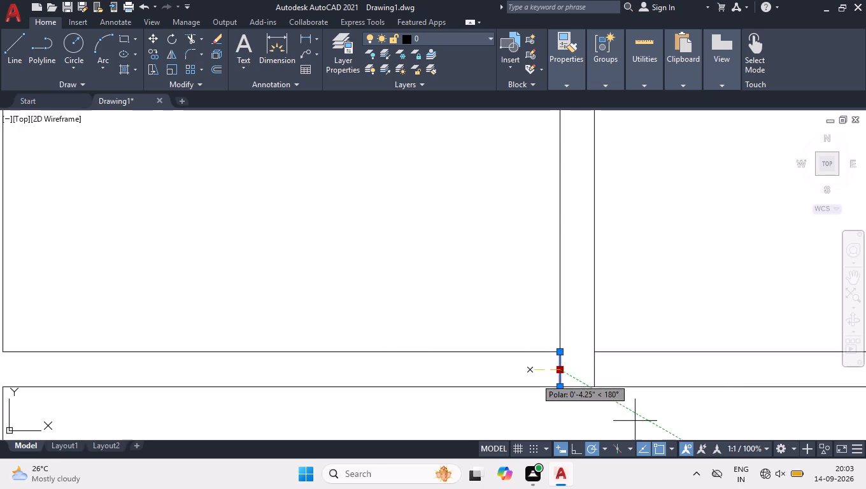
{"action": "left_click", "coordinate": [576, 449]}
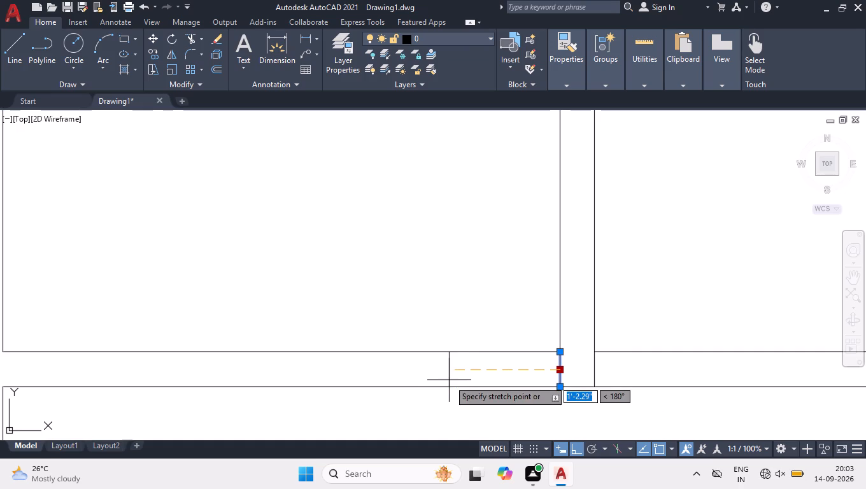
{"action": "key", "text": "2"}
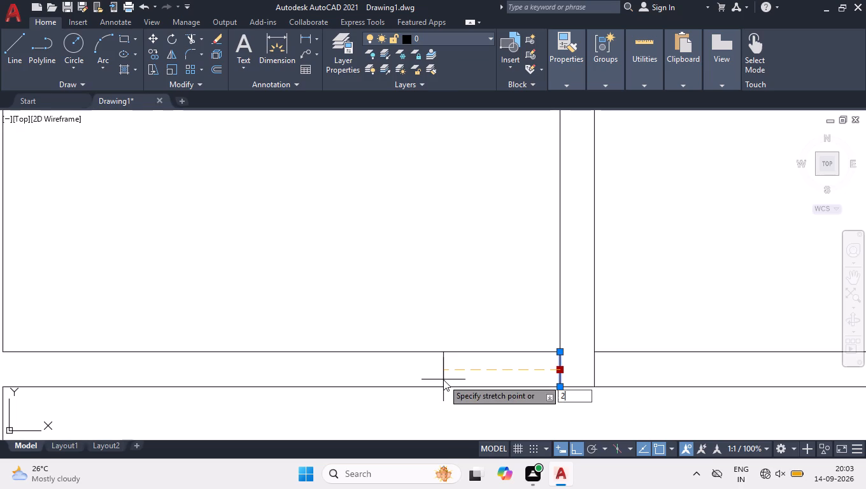
{"action": "type", "text": "'8"}
{"action": "key", "text": "Return"}
{"action": "key", "text": "Return"}
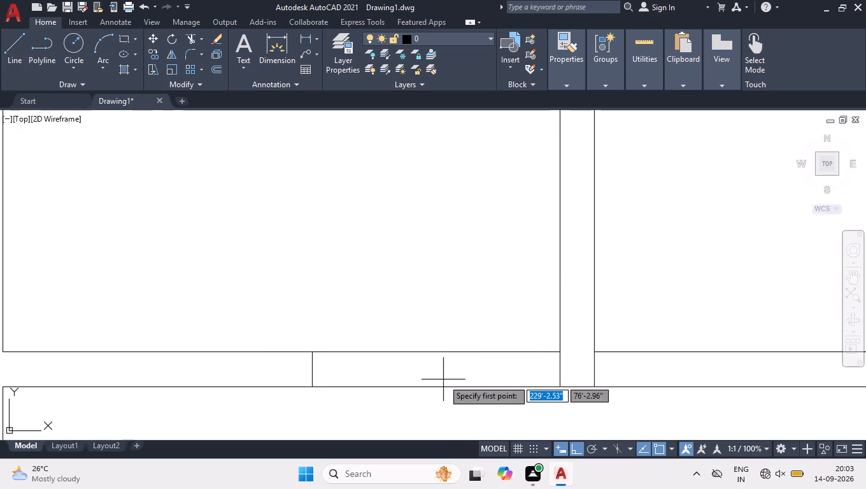
{"action": "key", "text": "Return"}
{"action": "key", "text": "Return"}
Trim the top-left room's bottom wall line between the jamb line and the partition.
{"action": "type", "text": "TR"}
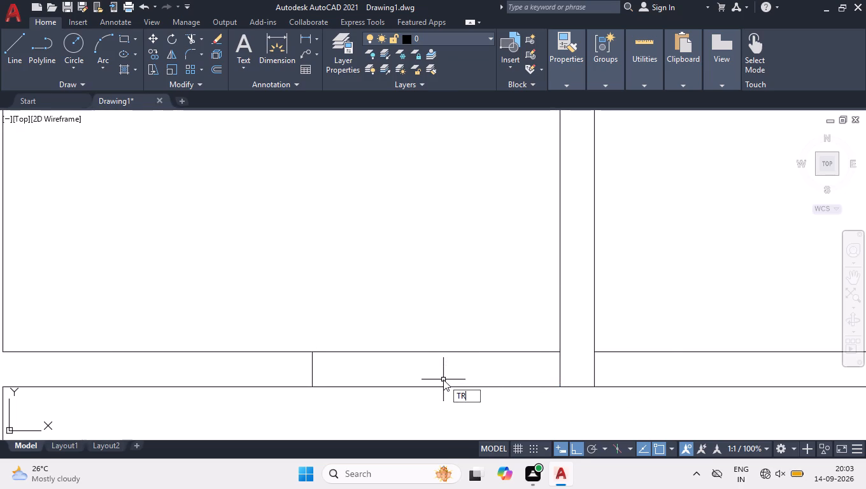
{"action": "key", "text": "Return"}
{"action": "left_click", "coordinate": [443, 379]}
{"action": "left_click", "coordinate": [441, 281]}
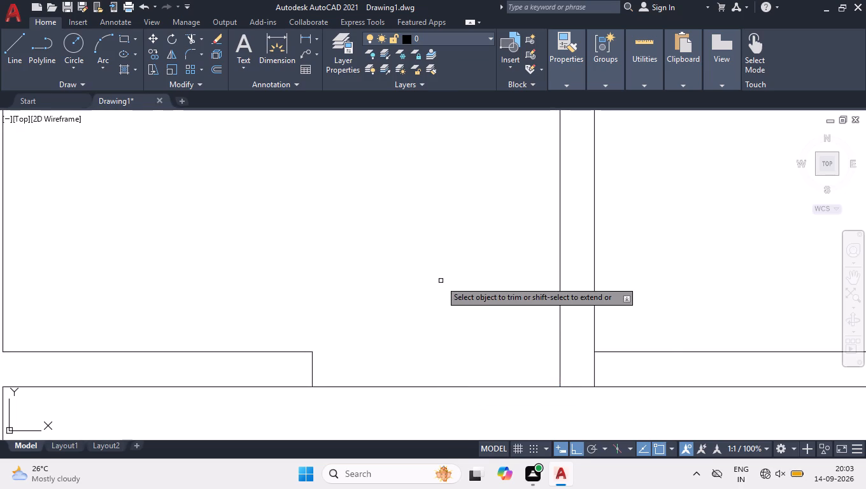
{"action": "key", "text": "Return"}
Trim the top-middle room's bottom wall line between the lower partition and the room's right-hand partition.
{"action": "scroll", "coordinate": [57, 273], "scroll_direction": "down", "scroll_amount": 3}
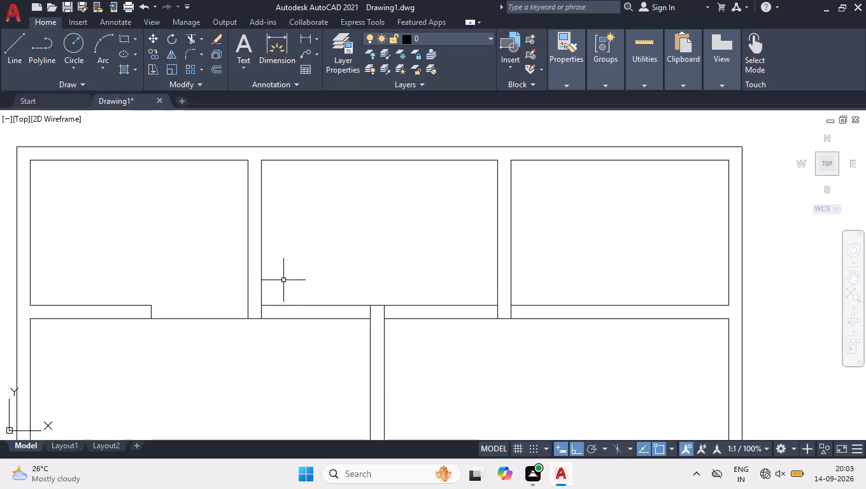
{"action": "scroll", "coordinate": [295, 311], "scroll_direction": "up", "scroll_amount": 2}
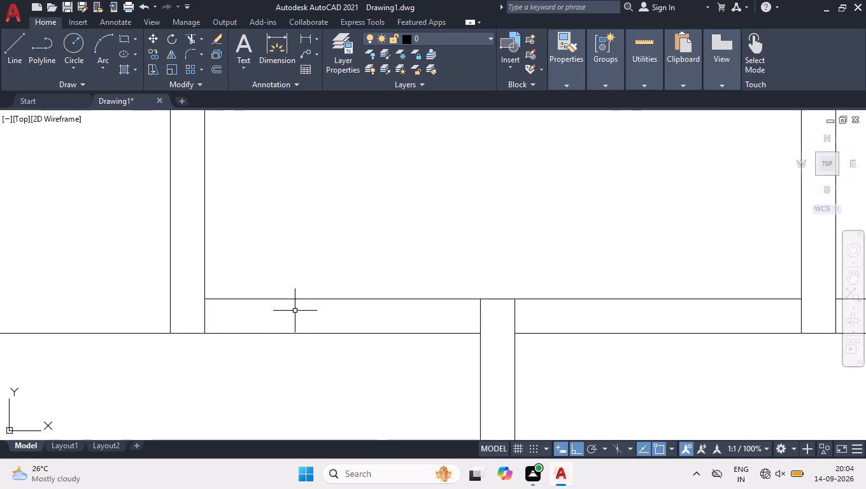
{"action": "type", "text": "TR"}
{"action": "key", "text": "Return"}
{"action": "left_click", "coordinate": [594, 317]}
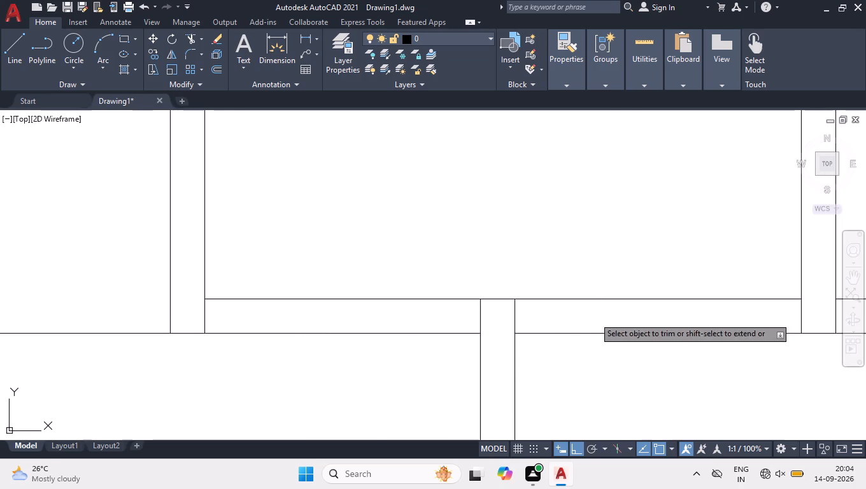
{"action": "left_click", "coordinate": [606, 254]}
{"action": "scroll", "coordinate": [473, 202], "scroll_direction": "down", "scroll_amount": 1}
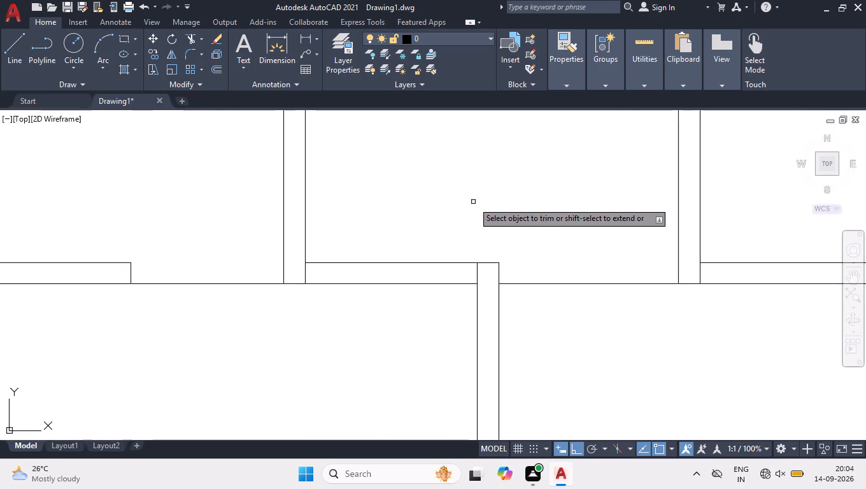
{"action": "scroll", "coordinate": [332, 327], "scroll_direction": "down", "scroll_amount": 1}
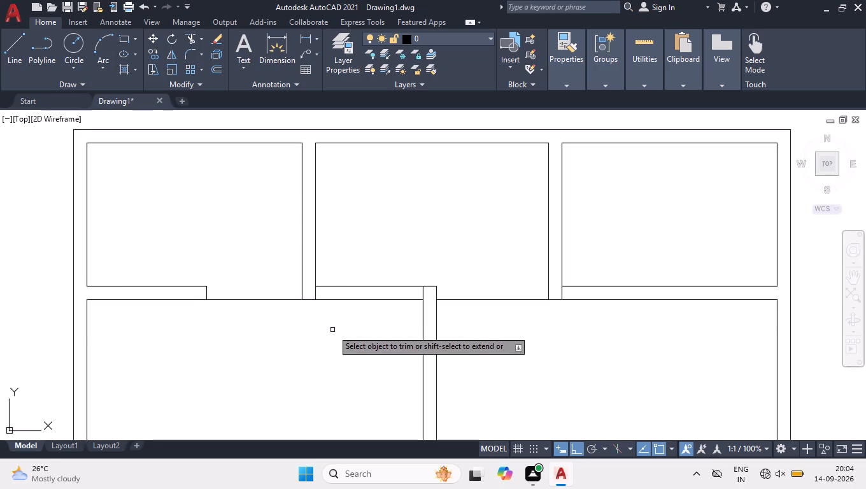
{"action": "key", "text": "Return"}
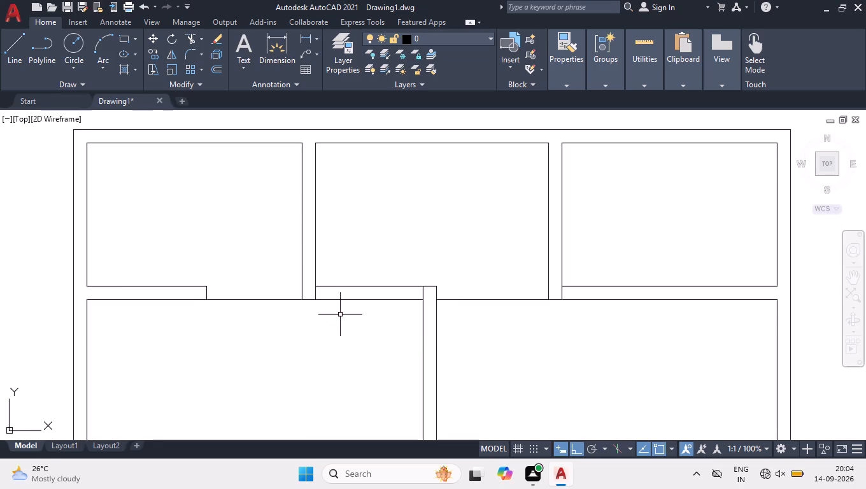
Draw a 4.5" jamb line across the wall below the top-right room, at the room's lower-left corner.
{"action": "scroll", "coordinate": [526, 276], "scroll_direction": "down", "scroll_amount": 1}
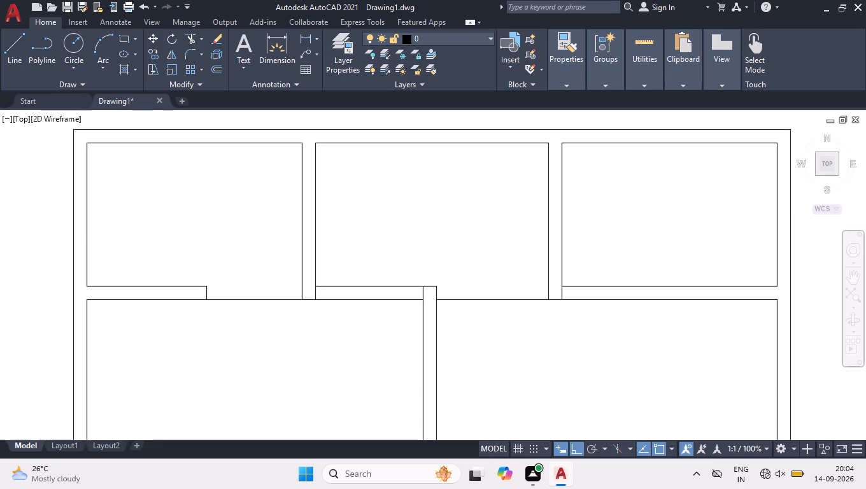
{"action": "scroll", "coordinate": [526, 276], "scroll_direction": "down", "scroll_amount": 1}
{"action": "scroll", "coordinate": [587, 264], "scroll_direction": "up", "scroll_amount": 3}
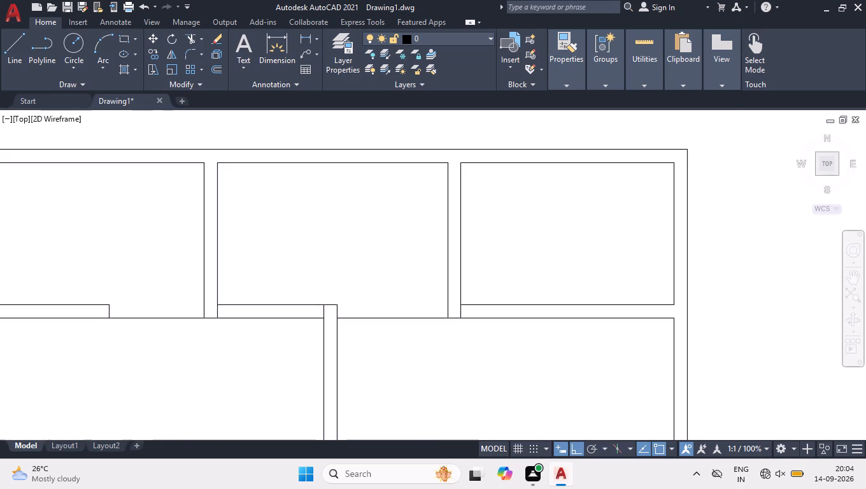
{"action": "key", "text": "l"}
{"action": "key", "text": "Return"}
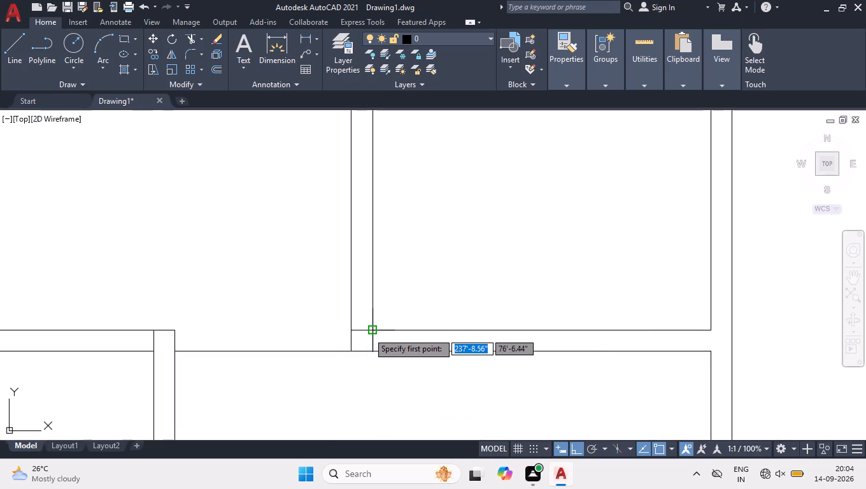
{"action": "left_click", "coordinate": [369, 330]}
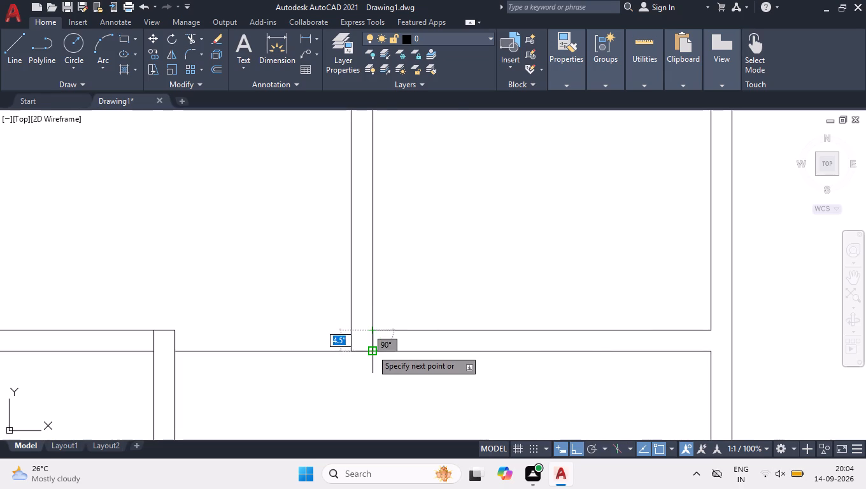
{"action": "left_click", "coordinate": [372, 350]}
{"action": "key", "text": "space"}
Move the jamb line 2'8" right along the wall below the top-right room.
{"action": "left_click_drag", "start_coordinate": [364, 315], "coordinate": [373, 334]}
{"action": "left_click", "coordinate": [411, 389]}
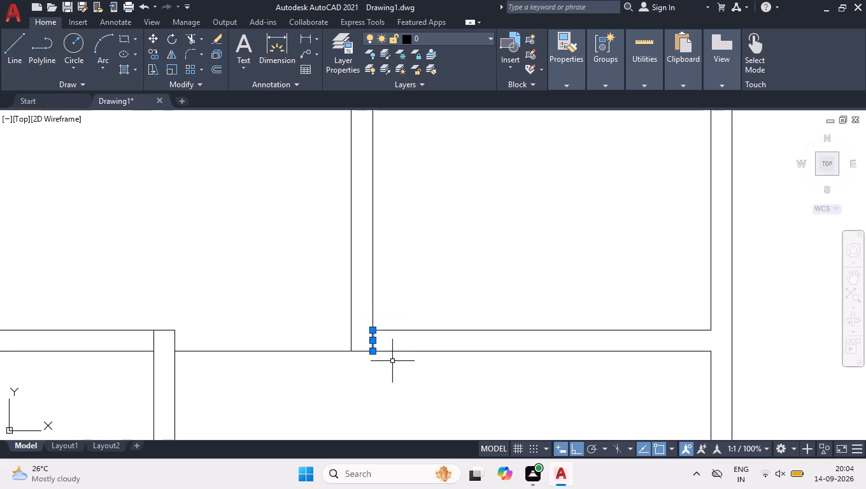
{"action": "scroll", "coordinate": [453, 337], "scroll_direction": "up", "scroll_amount": 1}
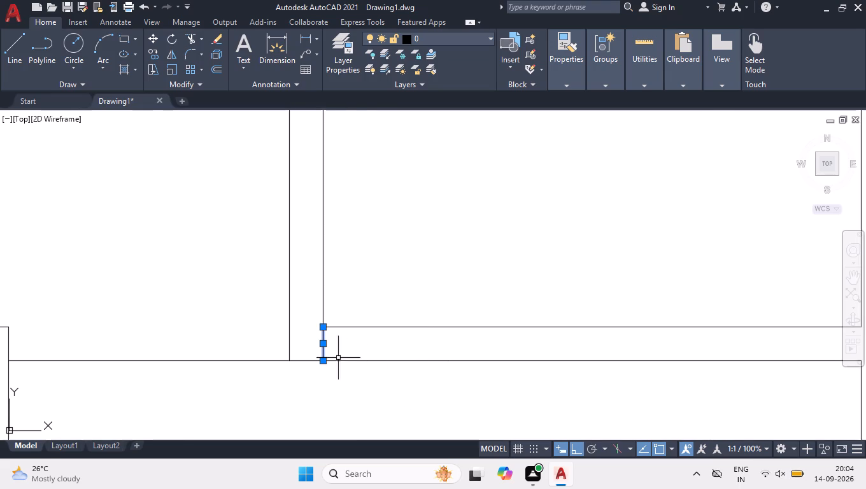
{"action": "left_click", "coordinate": [325, 345]}
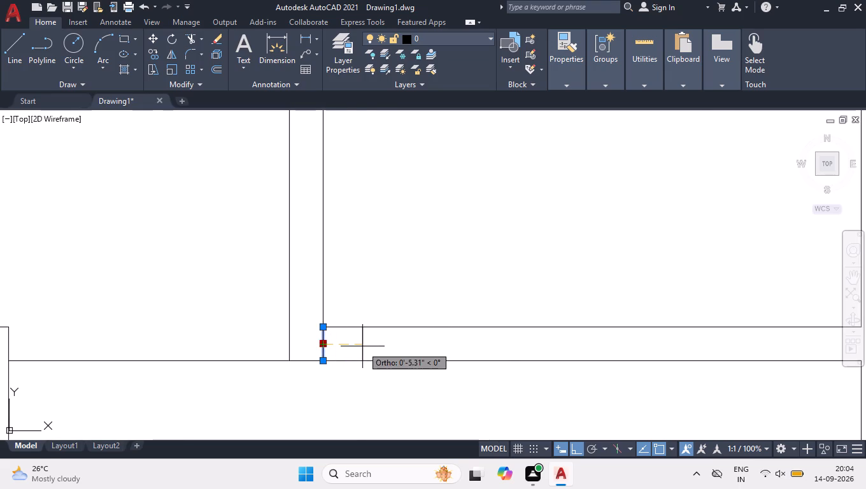
{"action": "key", "text": "2"}
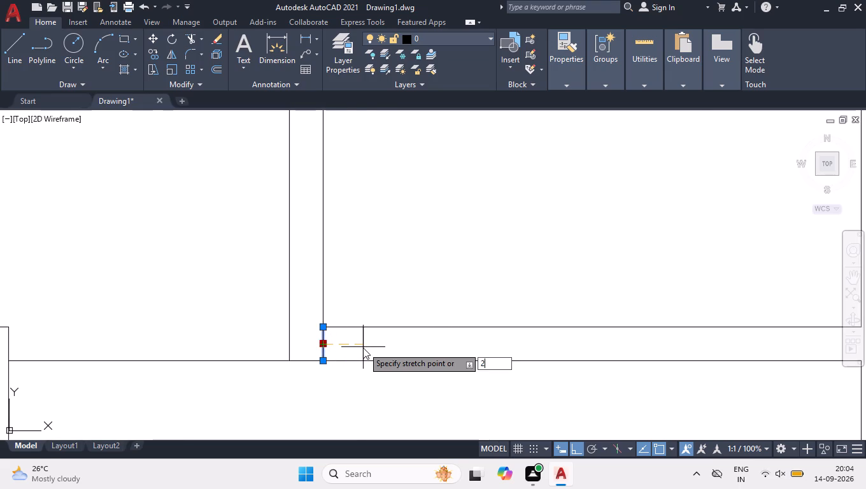
{"action": "type", "text": "'8"}
{"action": "key", "text": "Return"}
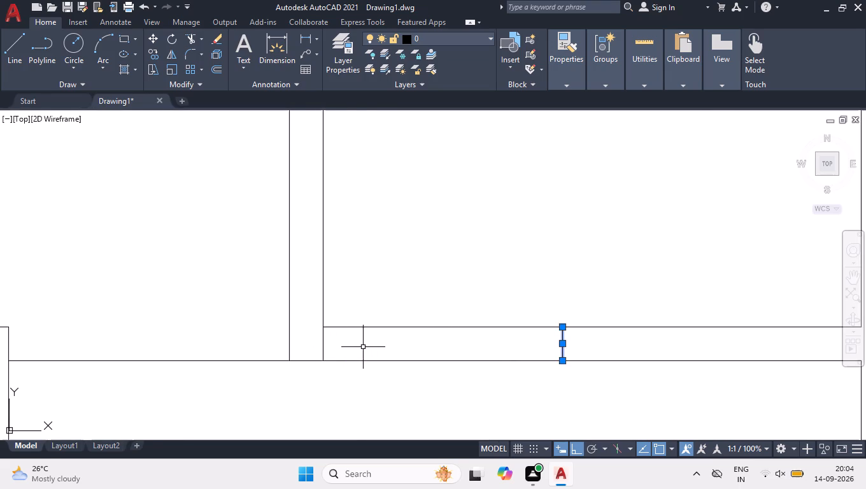
{"action": "key", "text": "Return"}
{"action": "key", "text": "Return"}
{"action": "key", "text": "Return"}
Trim the top-right room's bottom wall line between the room's left-hand partition and the jamb line.
{"action": "type", "text": "TR"}
{"action": "key", "text": "Return"}
{"action": "left_click", "coordinate": [376, 346]}
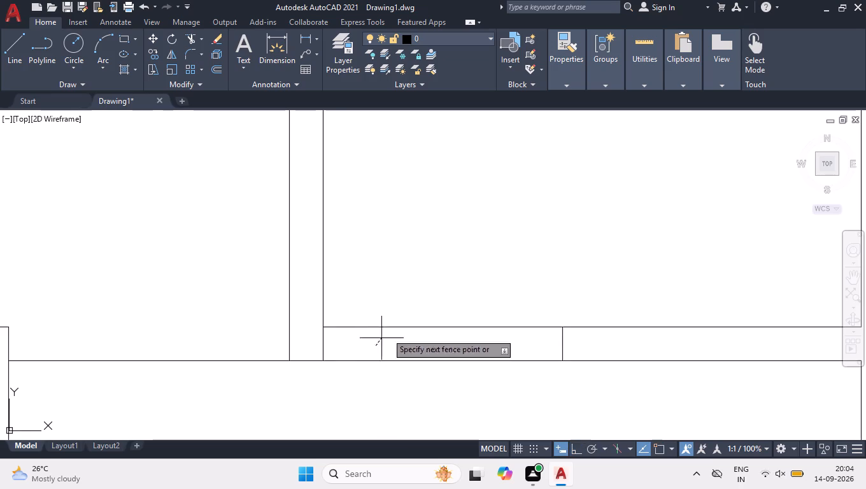
{"action": "left_click", "coordinate": [452, 282]}
{"action": "key", "text": "Return"}
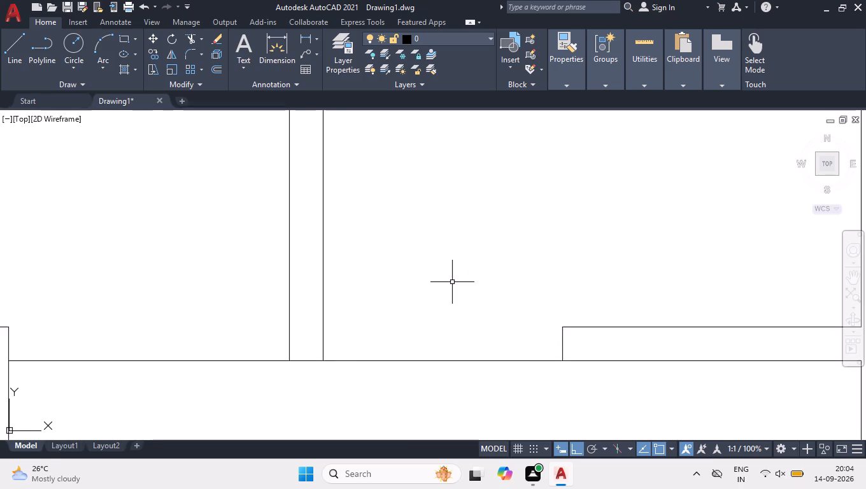
Trim the large right-hand room's bottom wall line between the central partition and the small room's left wall line.
{"action": "scroll", "coordinate": [409, 262], "scroll_direction": "down", "scroll_amount": 5}
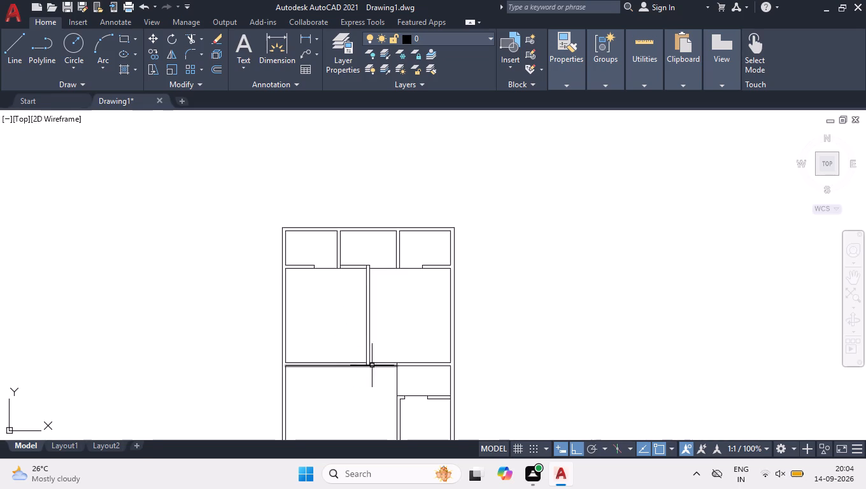
{"action": "scroll", "coordinate": [378, 362], "scroll_direction": "up", "scroll_amount": 2}
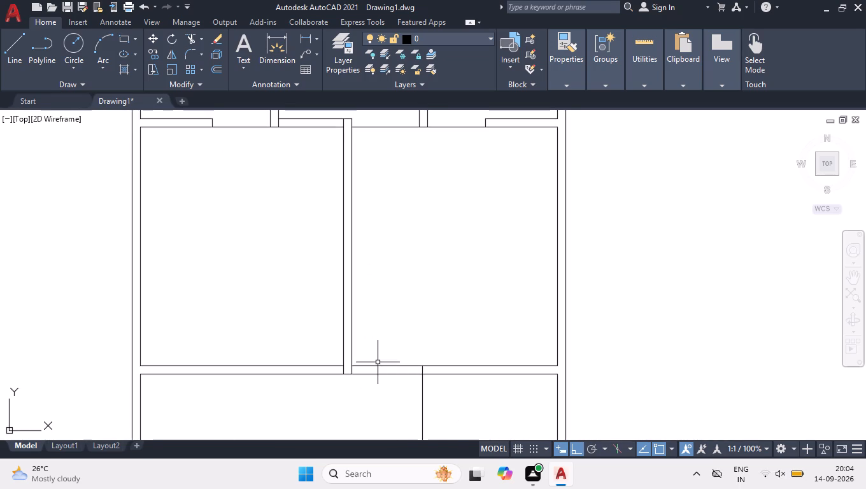
{"action": "type", "text": "TR"}
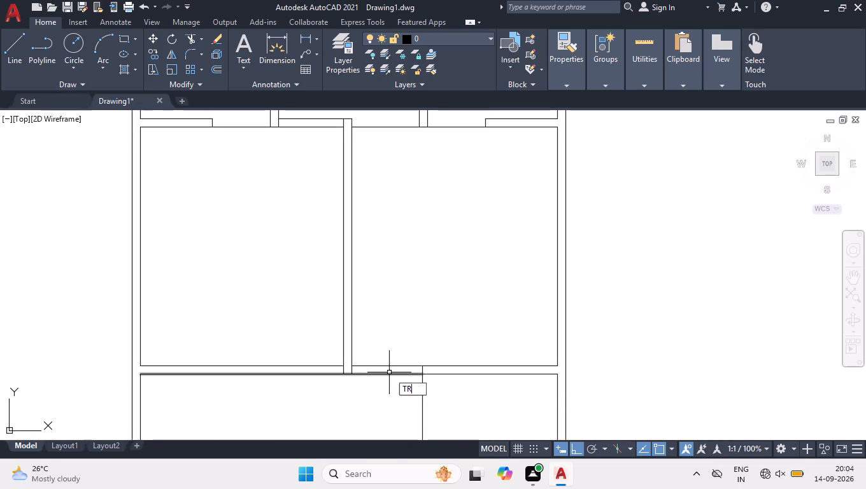
{"action": "key", "text": "Return"}
{"action": "left_click", "coordinate": [385, 367]}
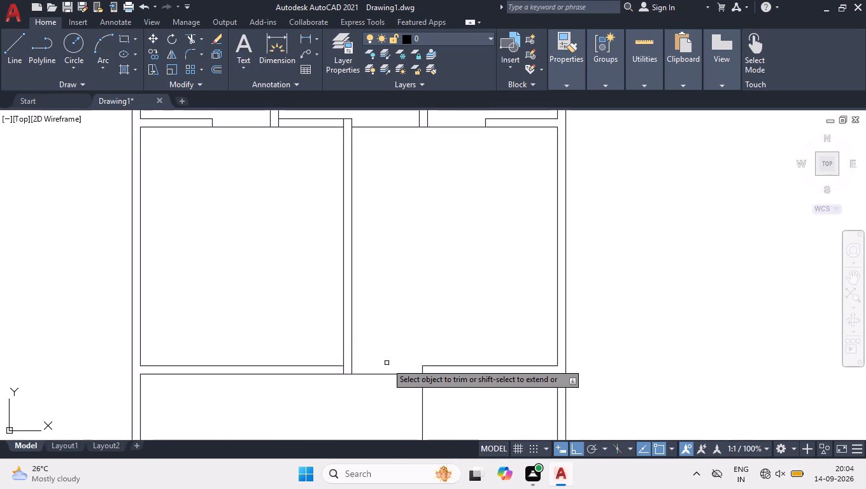
{"action": "key", "text": "Return"}
Measure the width of the new opening in the large right-hand room's bottom wall with quick measure.
{"action": "key", "text": "l"}
{"action": "key", "text": "BackSpace"}
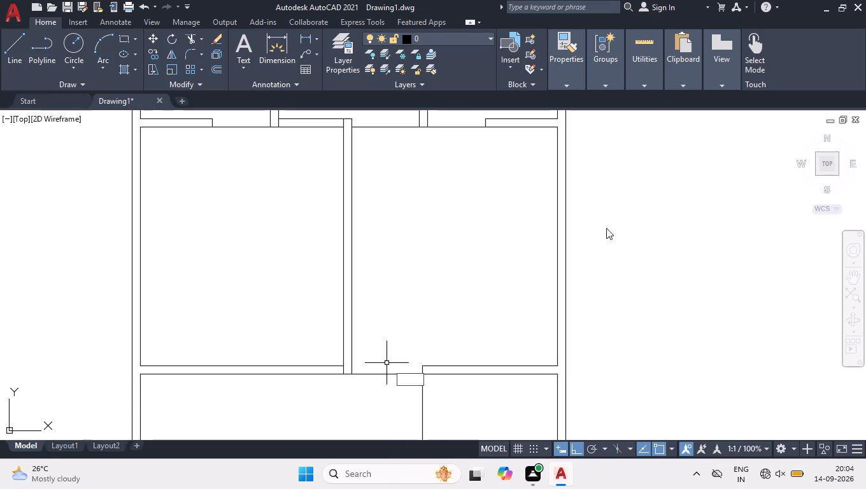
{"action": "left_click", "coordinate": [635, 105]}
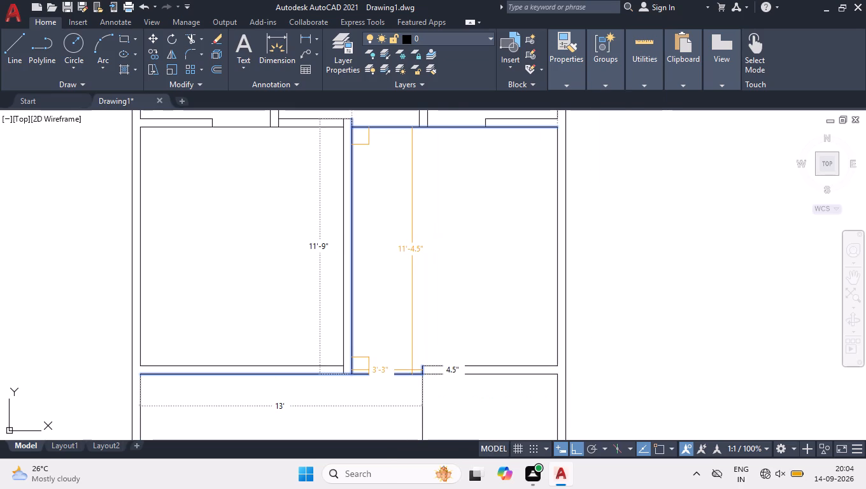
{"action": "key", "text": "space"}
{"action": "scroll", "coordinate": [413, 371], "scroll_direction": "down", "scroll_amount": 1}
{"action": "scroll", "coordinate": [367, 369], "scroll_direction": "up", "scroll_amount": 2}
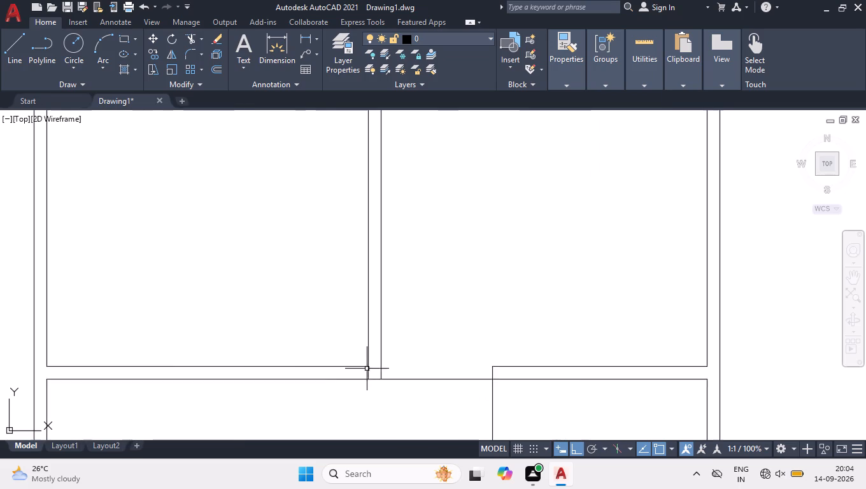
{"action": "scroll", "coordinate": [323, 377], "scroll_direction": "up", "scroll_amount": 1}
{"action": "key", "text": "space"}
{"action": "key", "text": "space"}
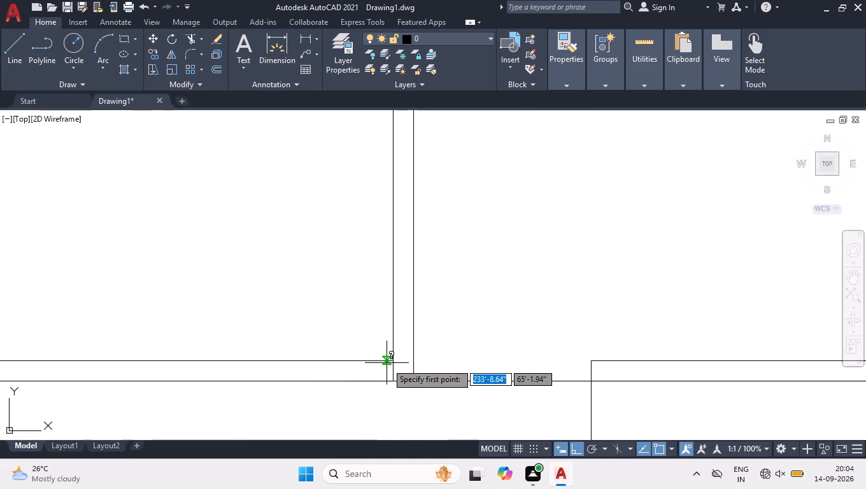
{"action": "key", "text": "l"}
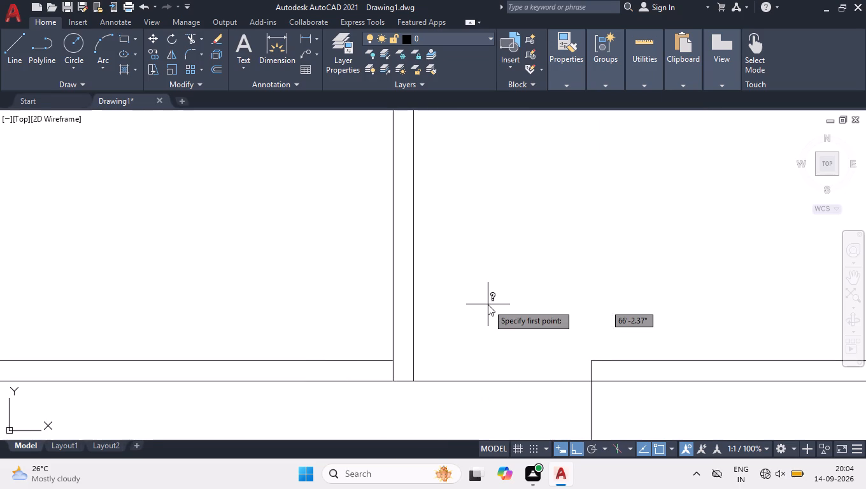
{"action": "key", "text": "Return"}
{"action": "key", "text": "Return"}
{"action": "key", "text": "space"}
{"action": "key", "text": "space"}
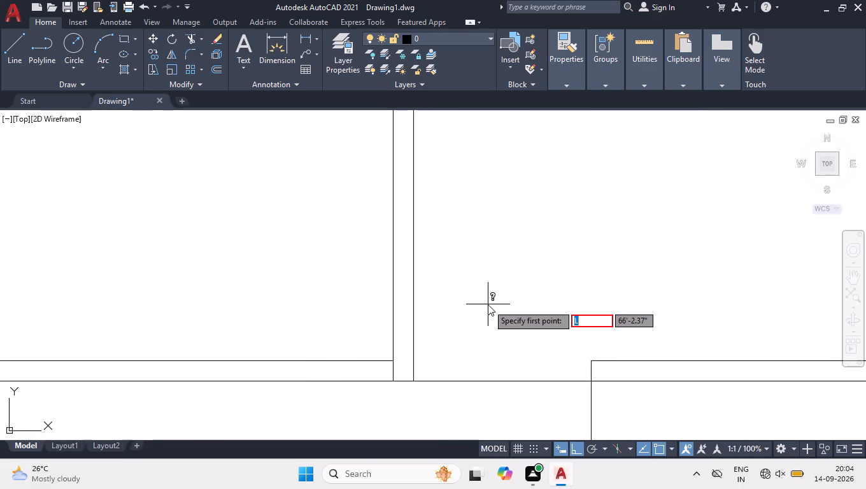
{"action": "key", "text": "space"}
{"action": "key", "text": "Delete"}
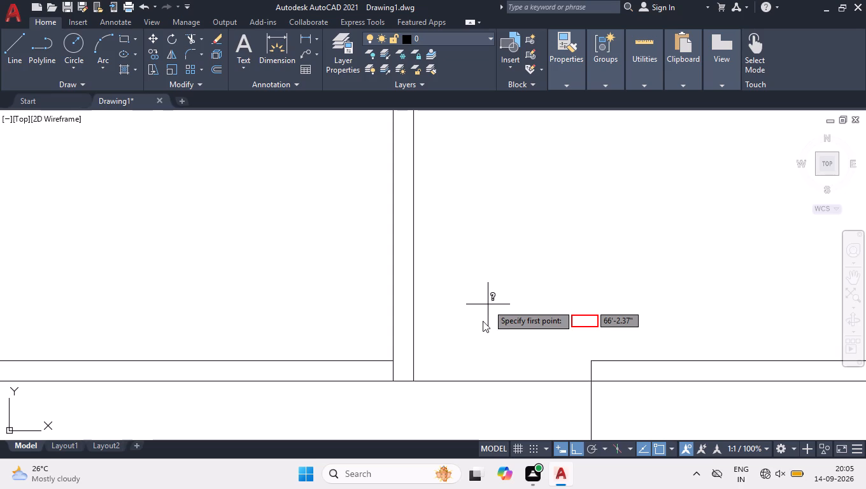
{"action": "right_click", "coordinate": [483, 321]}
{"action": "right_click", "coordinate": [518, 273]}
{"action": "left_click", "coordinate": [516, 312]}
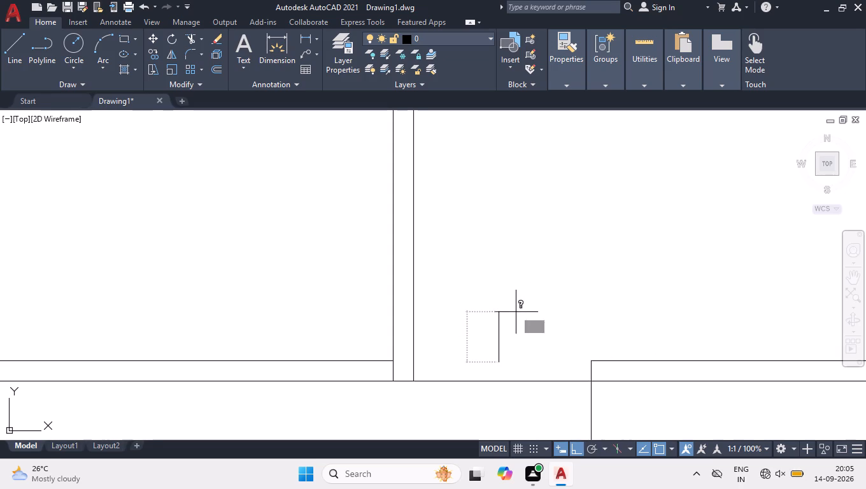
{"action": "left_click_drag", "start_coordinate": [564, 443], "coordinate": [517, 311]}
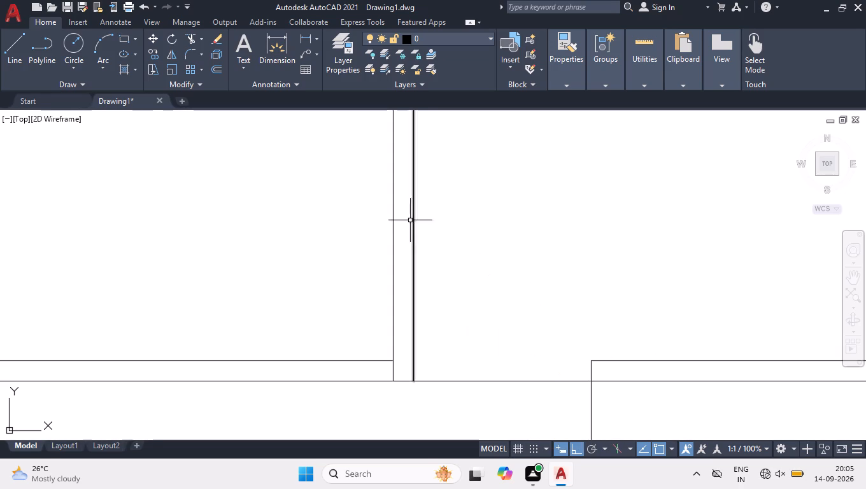
Draw a jamb line across the wall below the large left-hand room, at the room's lower-right corner.
{"action": "scroll", "coordinate": [628, 223], "scroll_direction": "down", "scroll_amount": 1}
{"action": "scroll", "coordinate": [451, 302], "scroll_direction": "up", "scroll_amount": 1}
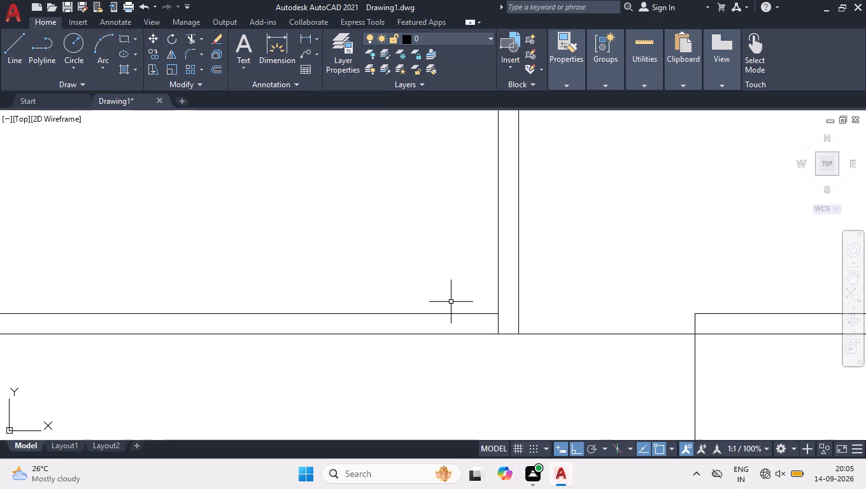
{"action": "key", "text": "l"}
{"action": "key", "text": "Return"}
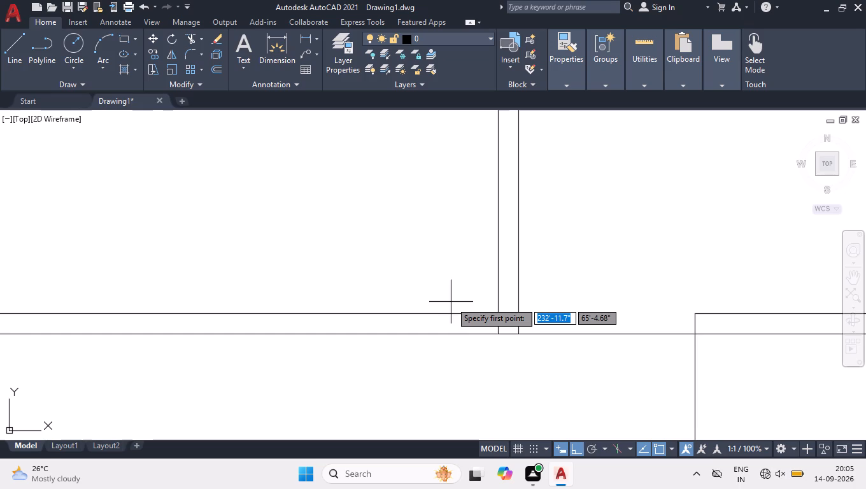
{"action": "left_click", "coordinate": [495, 314]}
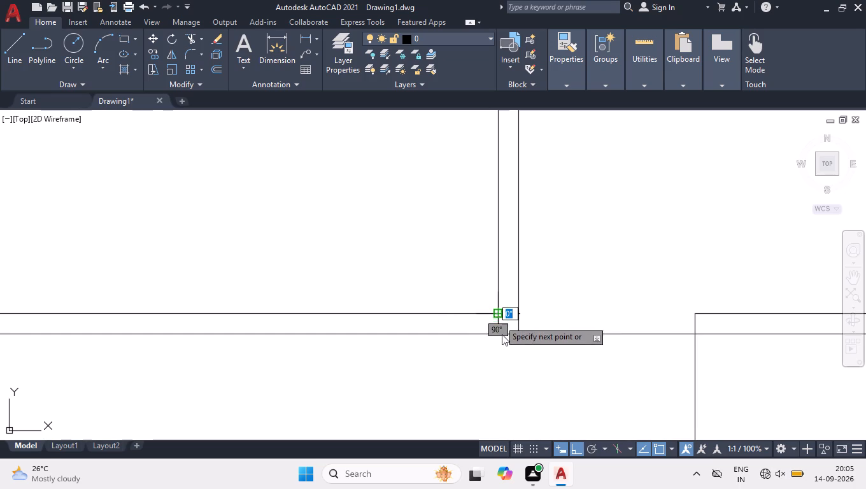
{"action": "left_click", "coordinate": [500, 337]}
{"action": "key", "text": "space"}
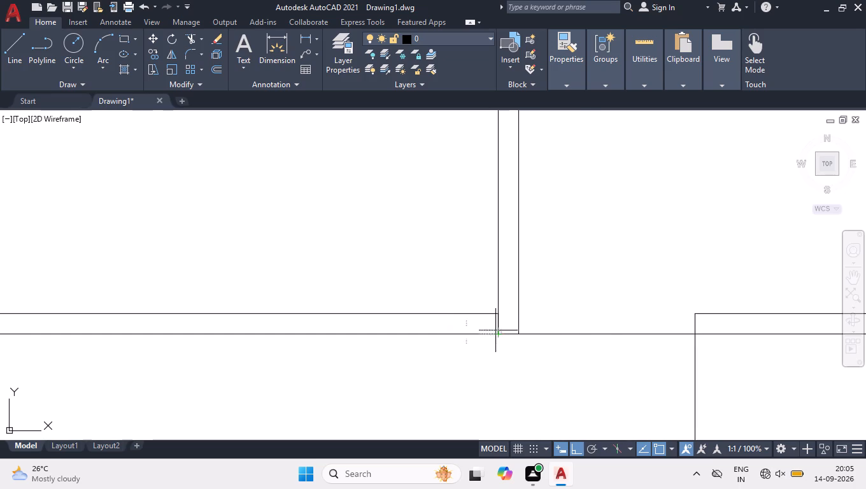
Move the jamb line 3'3" left along the wall below the large left-hand room.
{"action": "left_click", "coordinate": [477, 281]}
{"action": "left_click", "coordinate": [511, 360]}
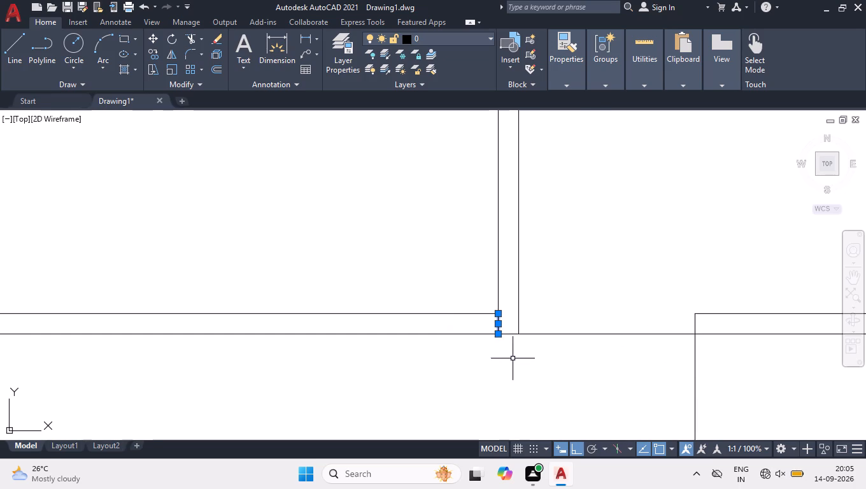
{"action": "scroll", "coordinate": [490, 314], "scroll_direction": "up", "scroll_amount": 2}
{"action": "left_click", "coordinate": [506, 340]}
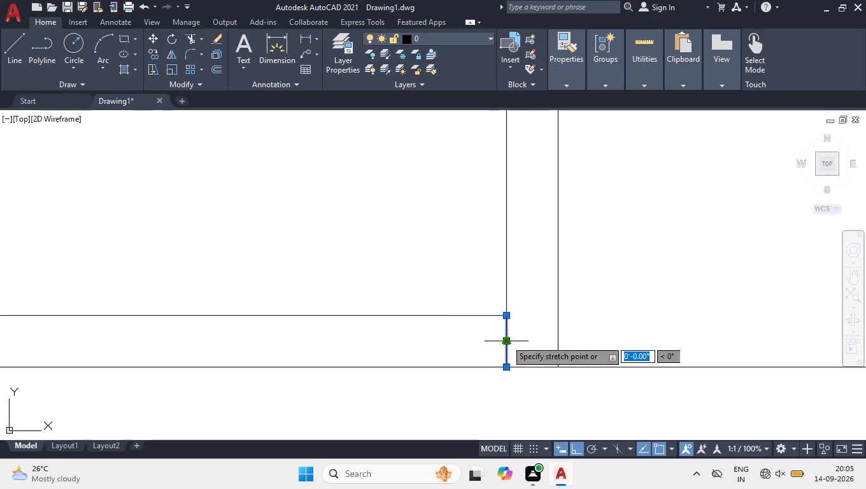
{"action": "key", "text": "3"}
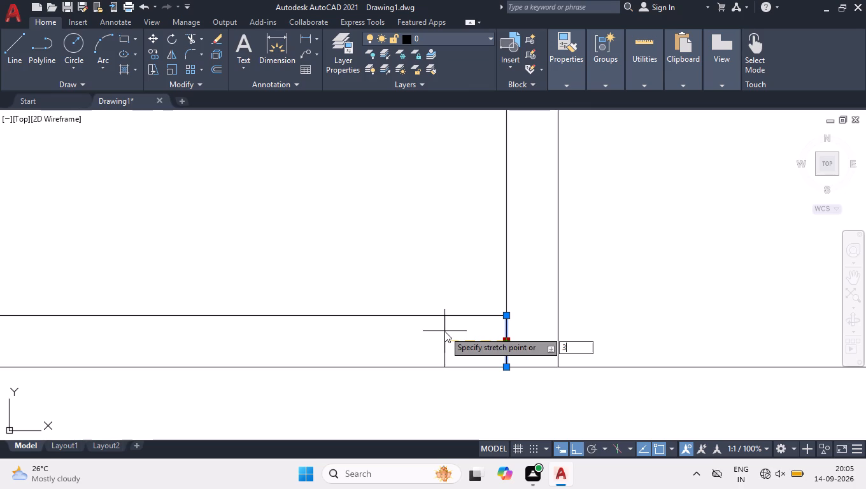
{"action": "key", "text": "apostrophe"}
{"action": "key", "text": "3"}
{"action": "key", "text": "Return"}
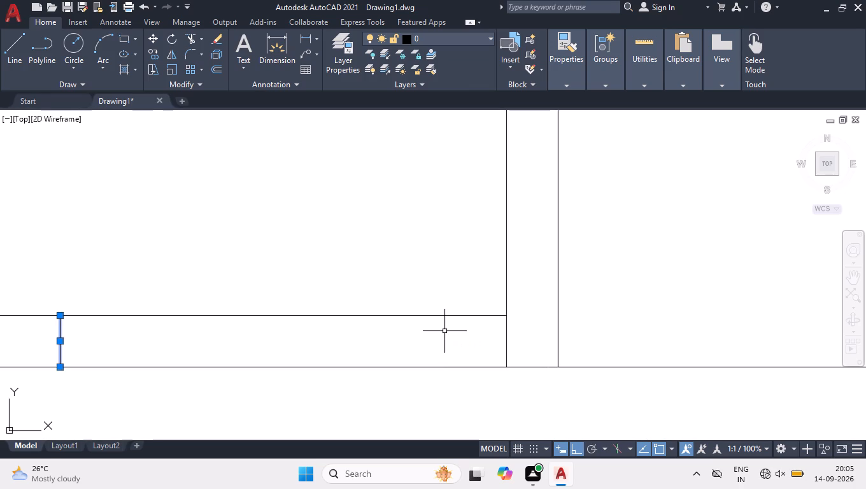
{"action": "key", "text": "Return"}
{"action": "key", "text": "Return"}
{"action": "key", "text": "Return"}
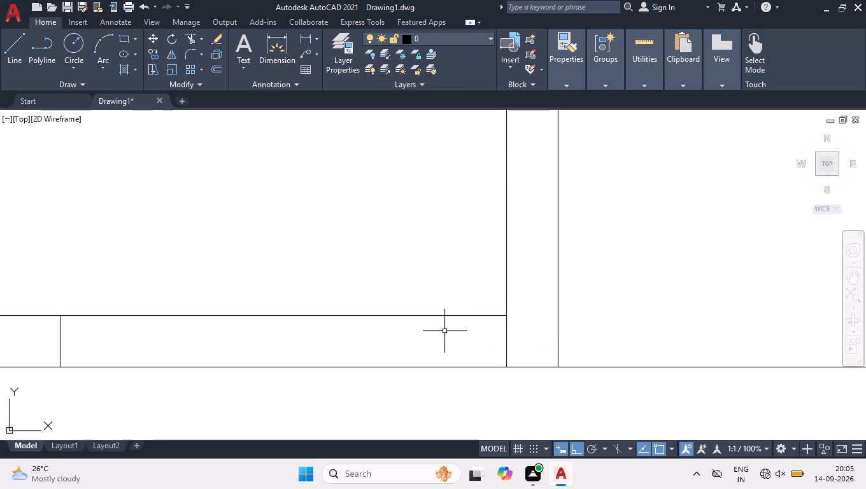
Trim the large left-hand room's bottom wall line between the jamb line and the central partition.
{"action": "type", "text": "TR"}
{"action": "key", "text": "Return"}
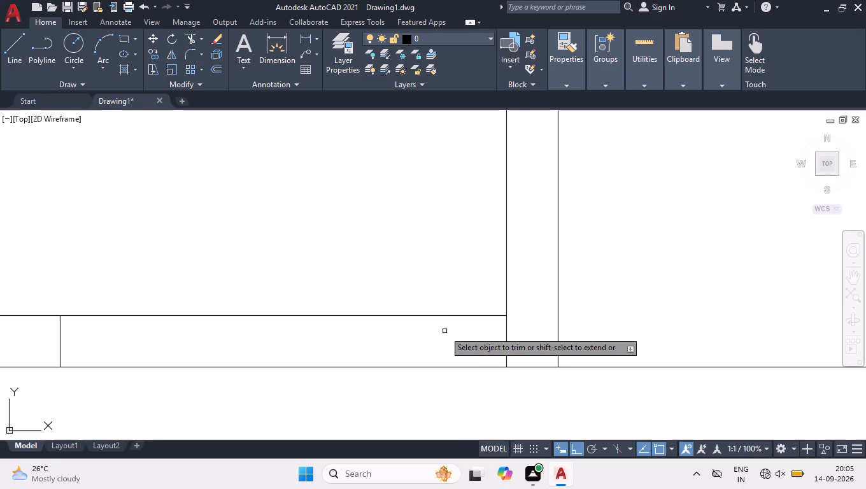
{"action": "left_click", "coordinate": [444, 331]}
{"action": "left_click", "coordinate": [439, 246]}
{"action": "key", "text": "Return"}
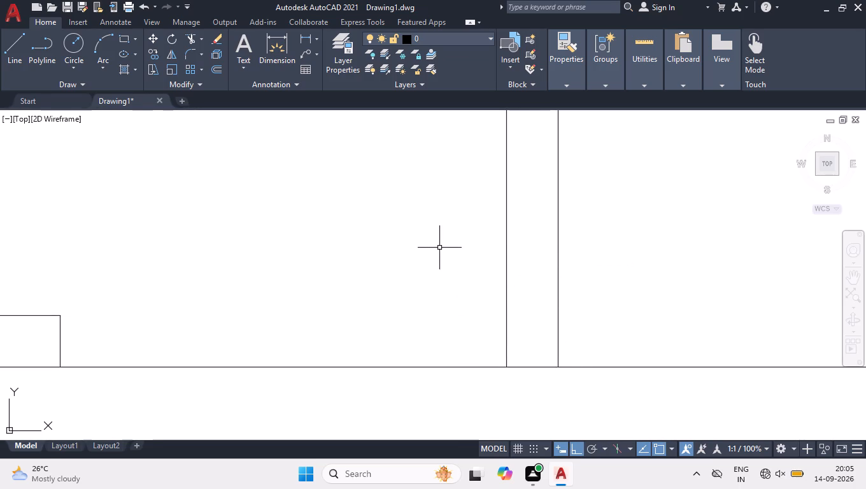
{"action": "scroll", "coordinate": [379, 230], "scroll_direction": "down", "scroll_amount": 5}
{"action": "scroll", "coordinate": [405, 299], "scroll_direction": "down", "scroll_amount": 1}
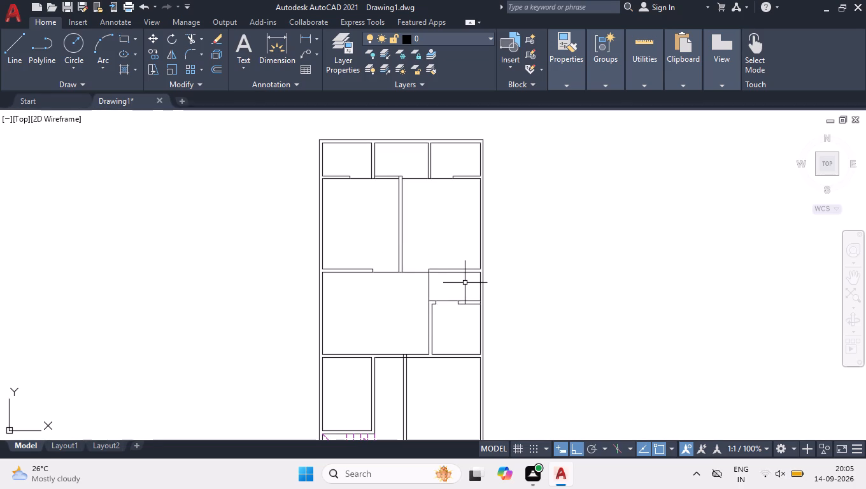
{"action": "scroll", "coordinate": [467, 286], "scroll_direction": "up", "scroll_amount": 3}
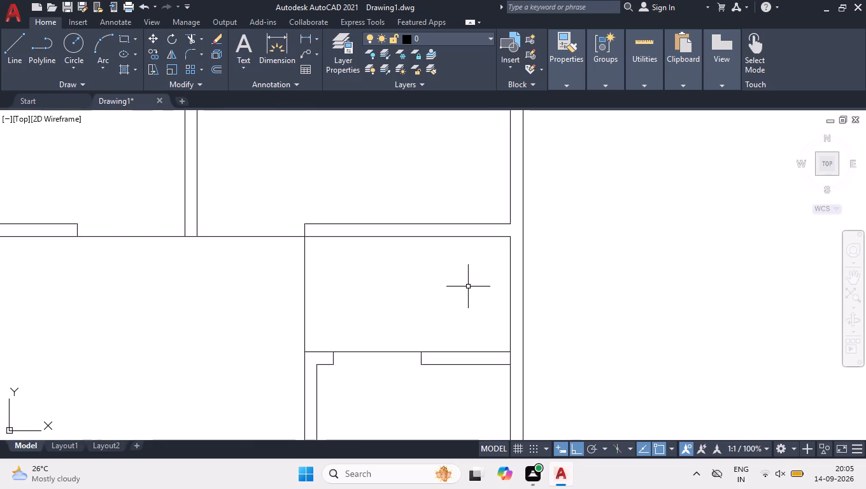
Draw two crossing diagonal lines between opposite corners of the small rectangular space above the small right-hand room.
{"action": "scroll", "coordinate": [468, 287], "scroll_direction": "up", "scroll_amount": 1}
{"action": "left_click", "coordinate": [444, 318]}
{"action": "key", "text": "l"}
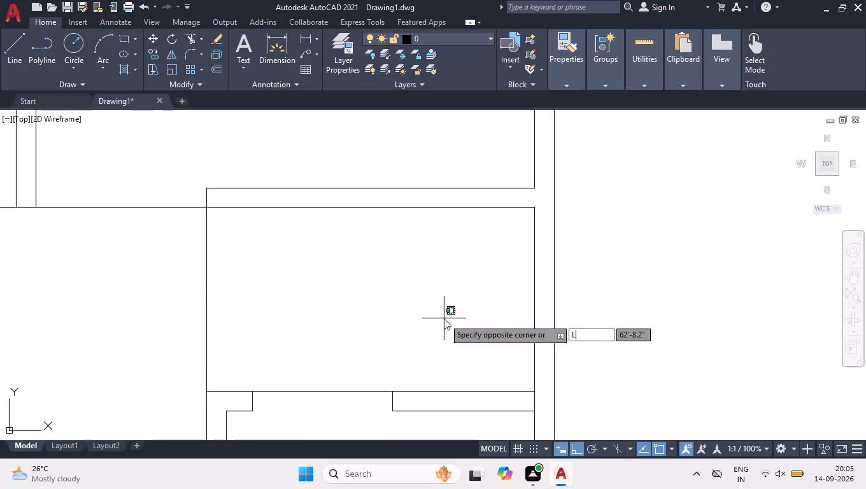
{"action": "key", "text": "Return"}
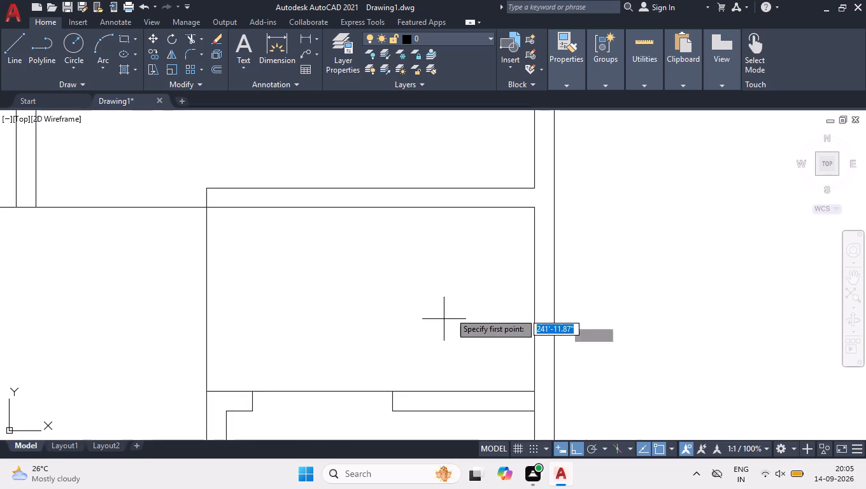
{"action": "left_click", "coordinate": [536, 390]}
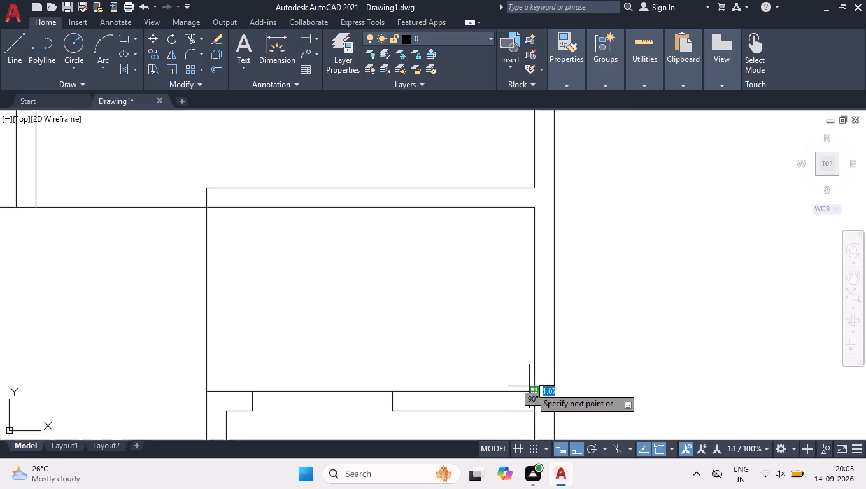
{"action": "left_click", "coordinate": [210, 207]}
{"action": "key", "text": "space"}
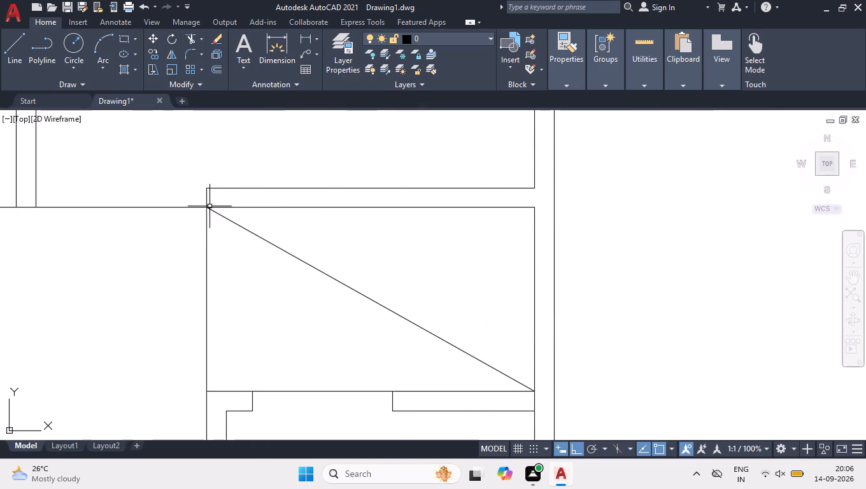
{"action": "key", "text": "space"}
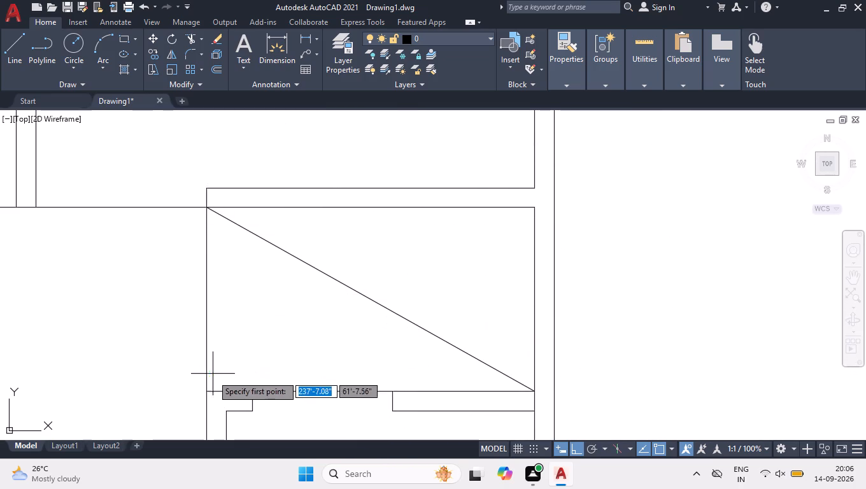
{"action": "left_click", "coordinate": [205, 392]}
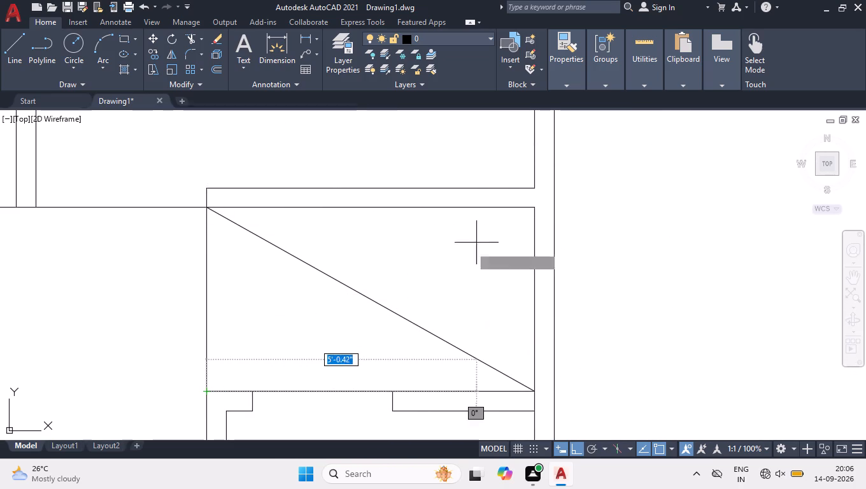
{"action": "left_click", "coordinate": [537, 211]}
{"action": "key", "text": "space"}
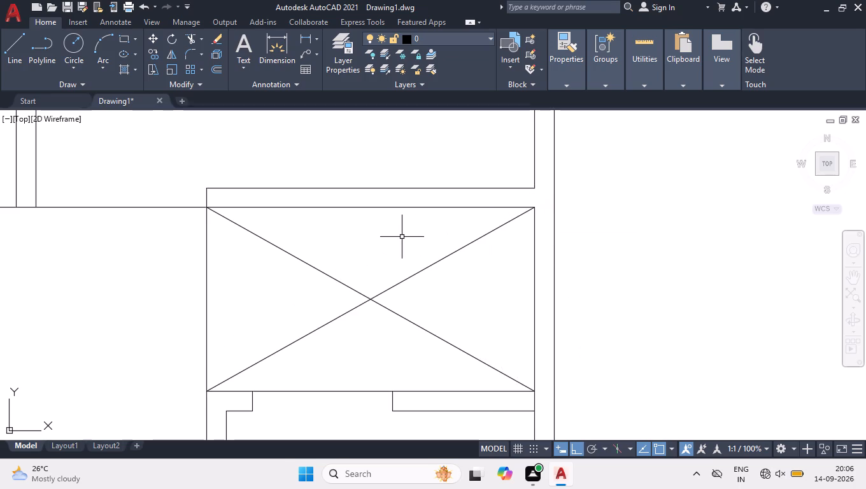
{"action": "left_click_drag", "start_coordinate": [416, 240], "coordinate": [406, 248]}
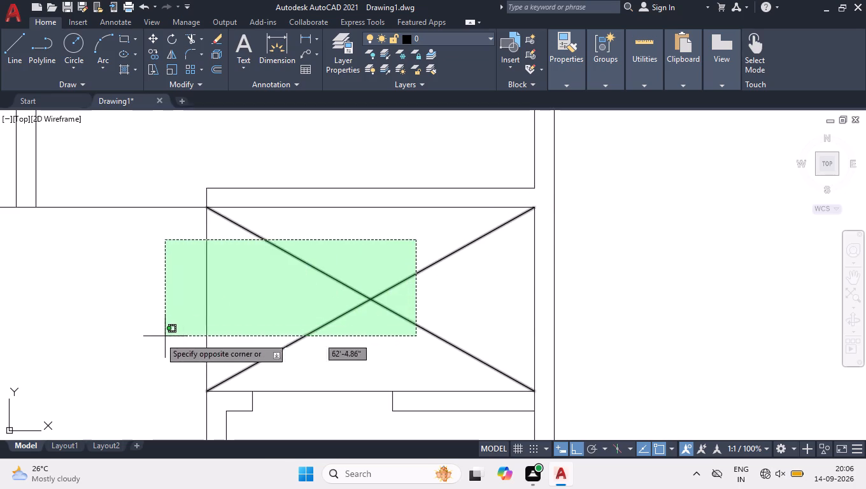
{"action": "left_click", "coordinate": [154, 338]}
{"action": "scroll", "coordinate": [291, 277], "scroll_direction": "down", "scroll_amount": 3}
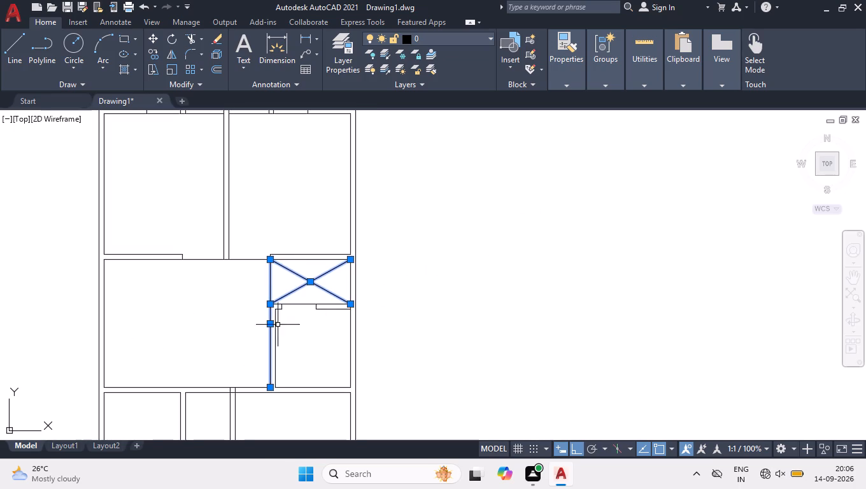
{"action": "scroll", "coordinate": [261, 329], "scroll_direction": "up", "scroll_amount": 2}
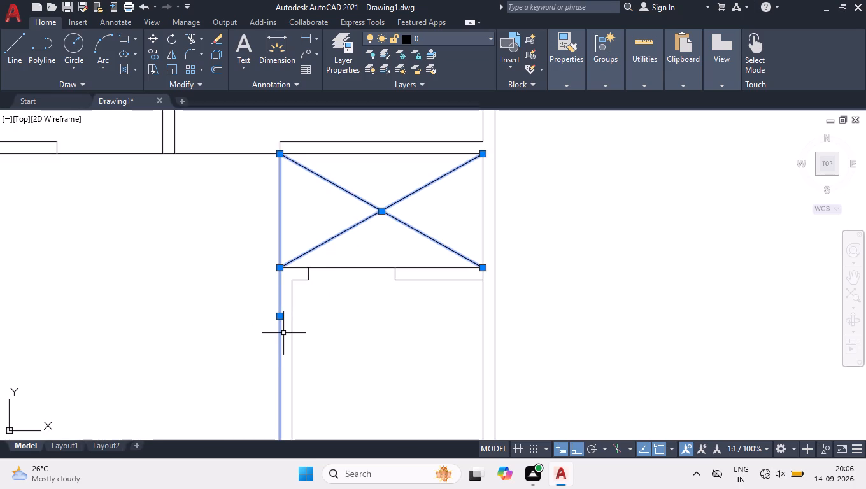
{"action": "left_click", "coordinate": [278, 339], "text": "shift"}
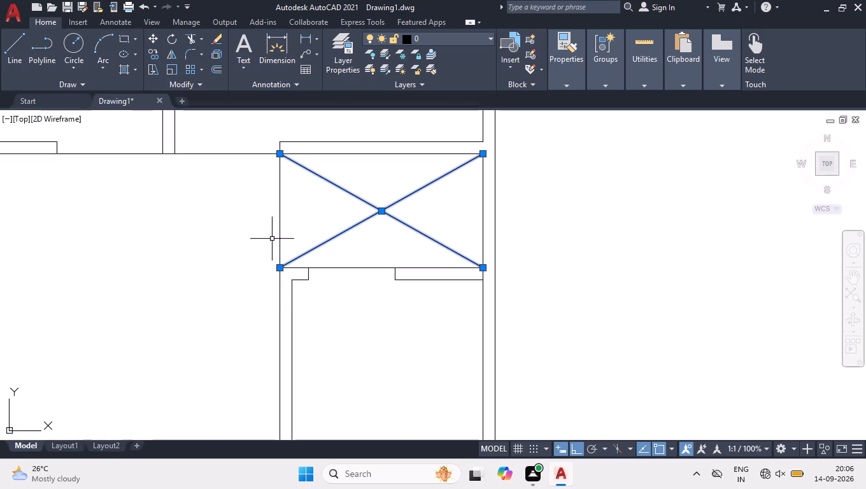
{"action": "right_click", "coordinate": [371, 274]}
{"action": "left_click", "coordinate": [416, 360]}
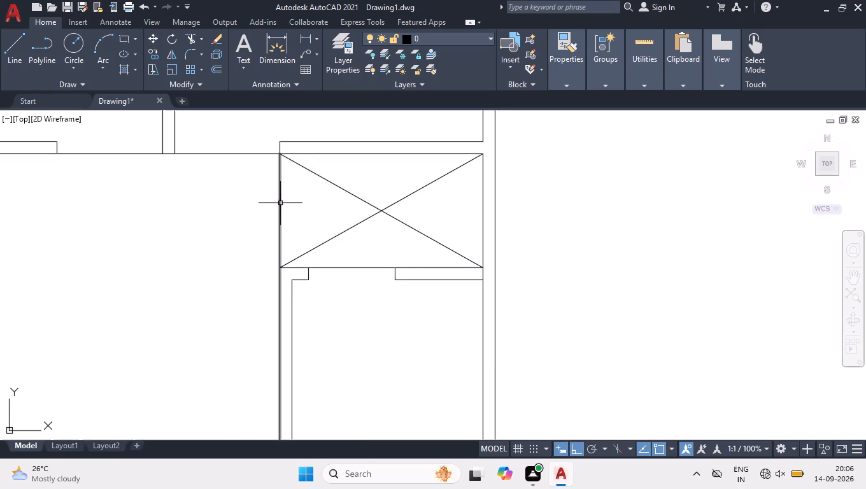
Break the vertical wall line beside the crossed space at a point, at that space's lower-left corner.
{"action": "type", "text": "BR"}
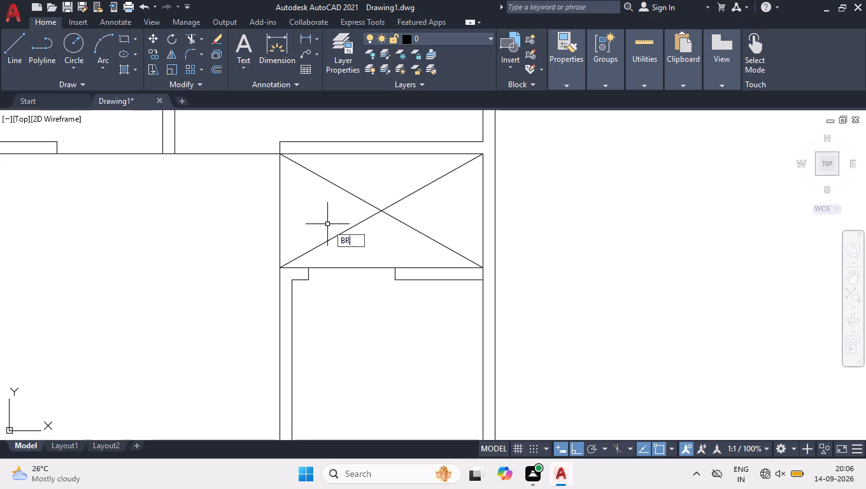
{"action": "key", "text": "Down"}
{"action": "key", "text": "Return"}
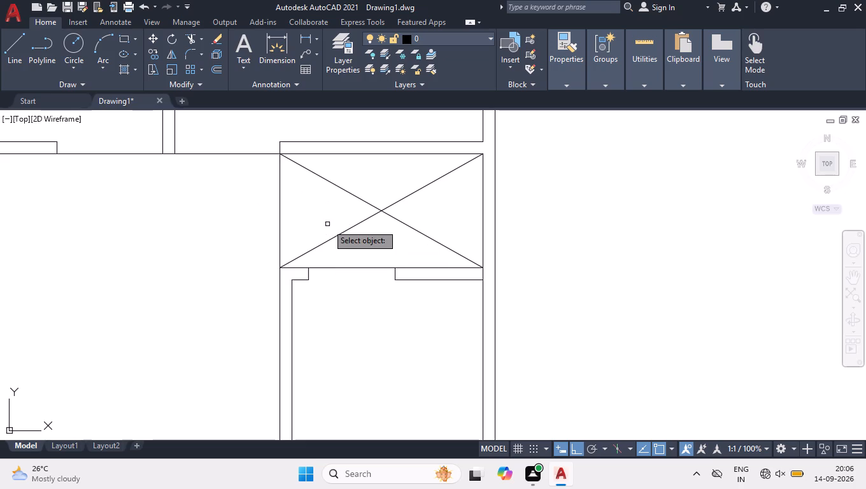
{"action": "left_click", "coordinate": [280, 209]}
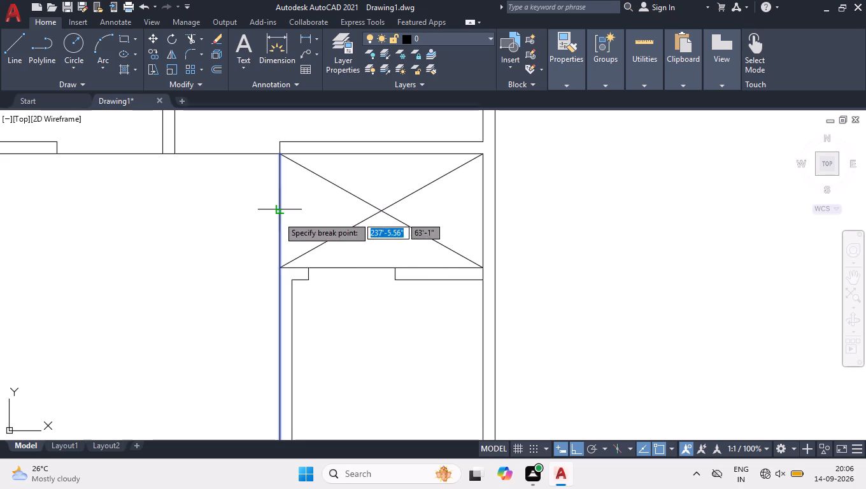
{"action": "left_click", "coordinate": [279, 269]}
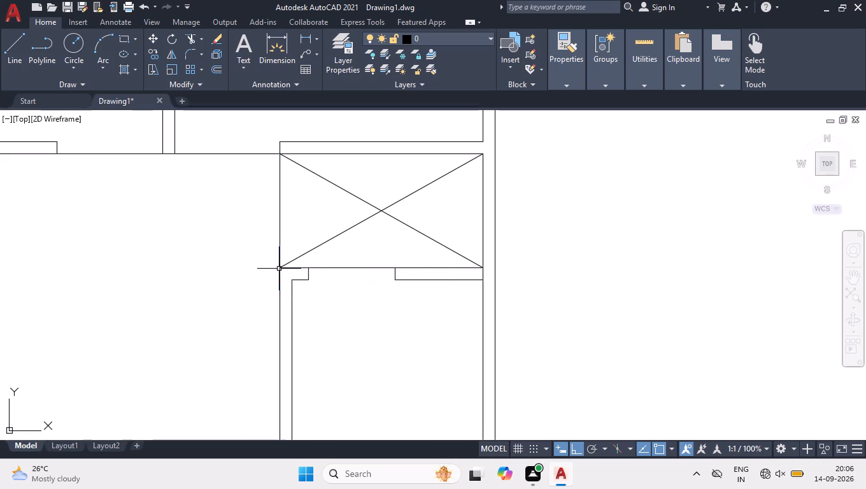
Change the two diagonals and the crossed space's left edge line to the dashed ACAD_ISO02 linetype.
{"action": "left_click", "coordinate": [392, 173]}
{"action": "left_click", "coordinate": [259, 236]}
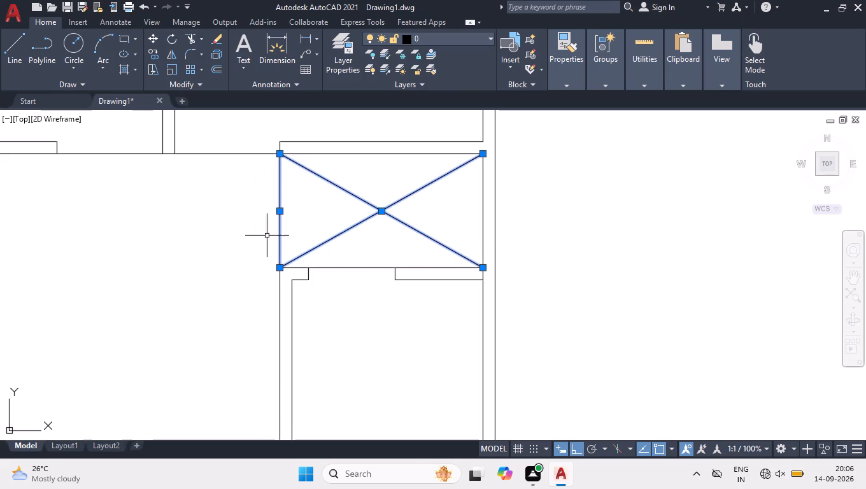
{"action": "key", "text": "ctrl+1"}
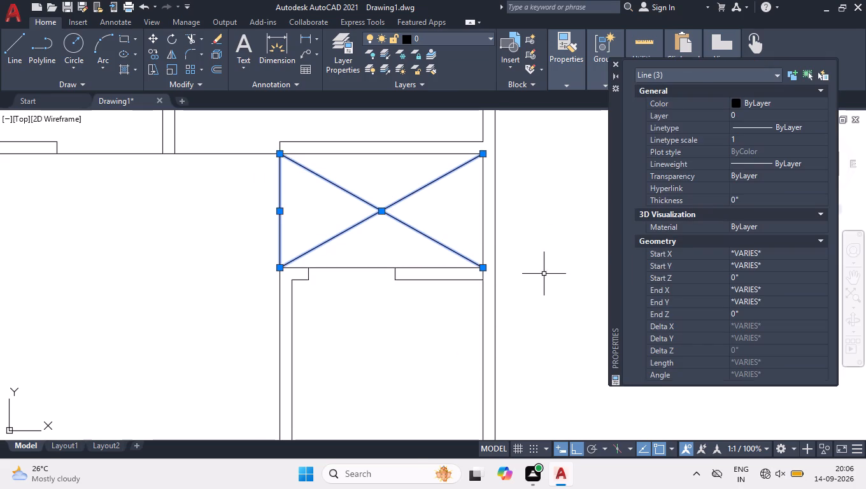
{"action": "double_click", "coordinate": [786, 128]}
{"action": "left_click", "coordinate": [785, 160]}
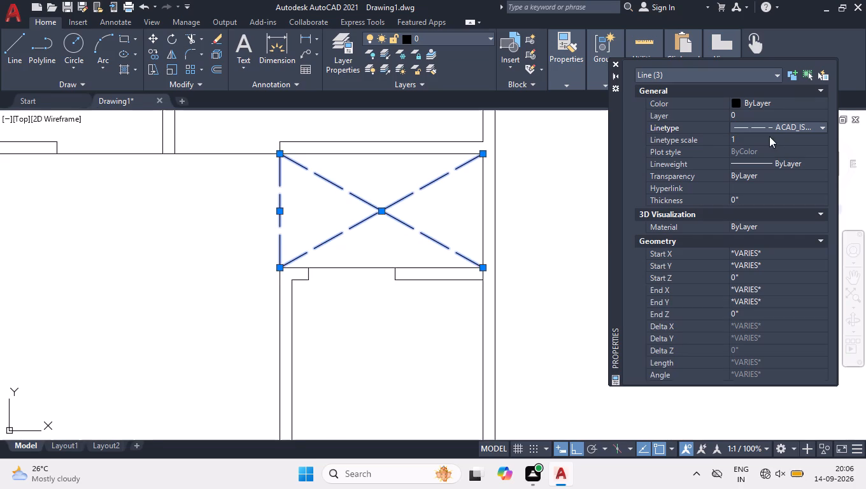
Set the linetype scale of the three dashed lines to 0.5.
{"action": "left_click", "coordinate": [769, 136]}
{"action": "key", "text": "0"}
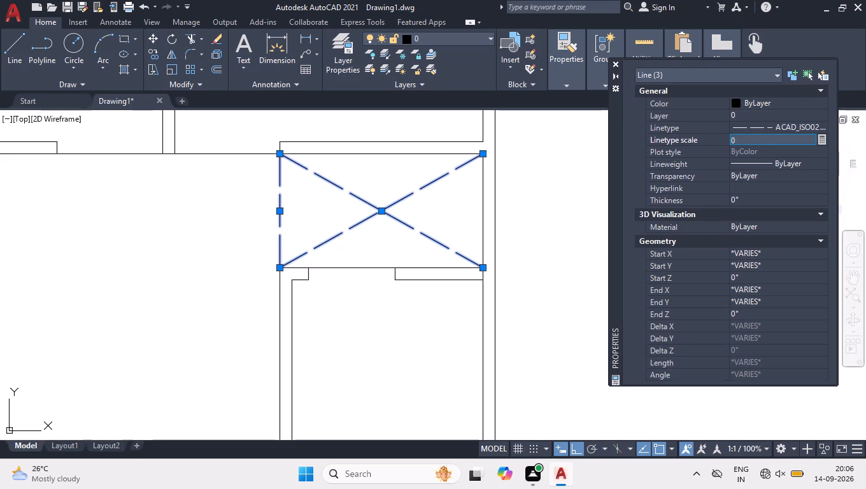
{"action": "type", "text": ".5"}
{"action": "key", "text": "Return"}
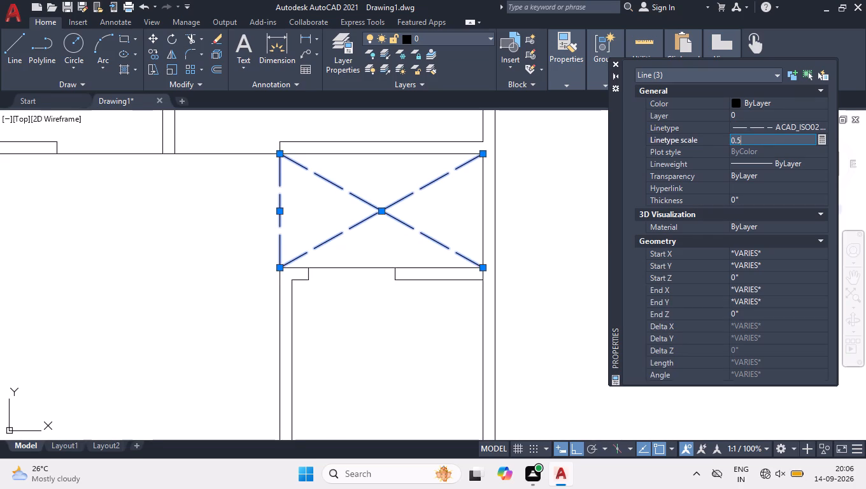
Set the linetype scale of the three dashed lines to 0.3 and clear the selection.
{"action": "left_click", "coordinate": [769, 136]}
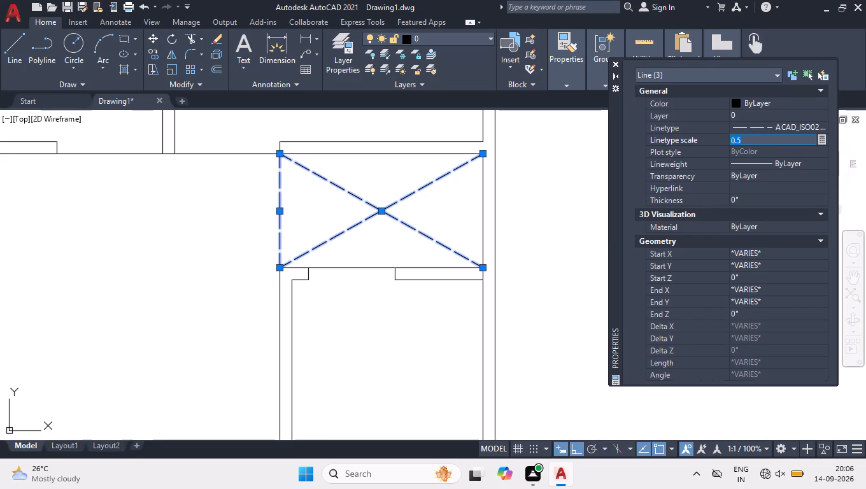
{"action": "type", "text": "0.3"}
{"action": "key", "text": "Return"}
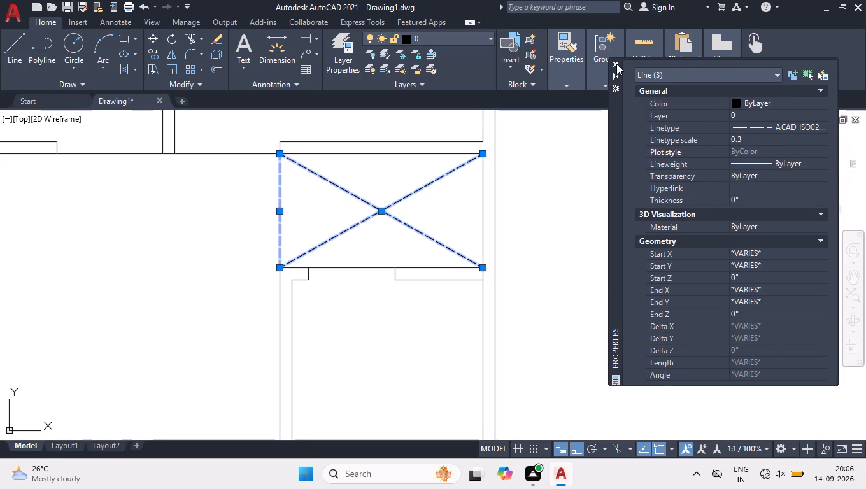
{"action": "left_click", "coordinate": [616, 64]}
{"action": "right_click", "coordinate": [592, 154]}
{"action": "left_click", "coordinate": [646, 357]}
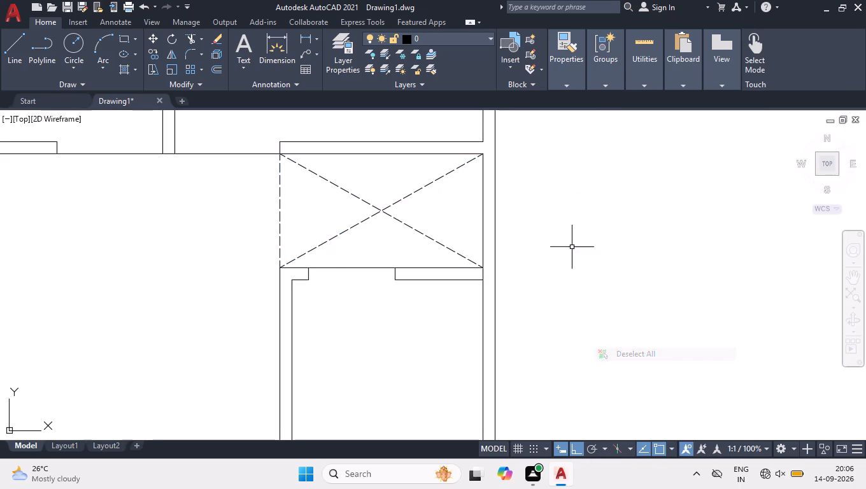
Draw a short line across the lower vertical partition where it meets the lower line of the wall below the large central room.
{"action": "scroll", "coordinate": [513, 192], "scroll_direction": "down", "scroll_amount": 1}
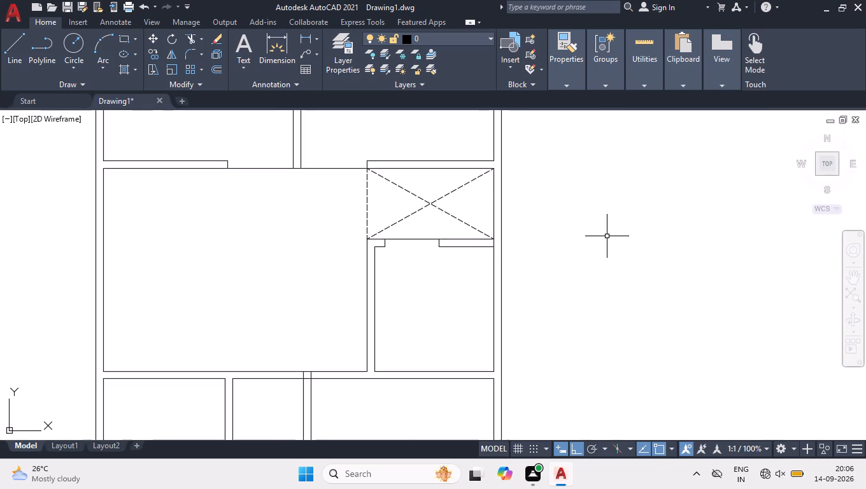
{"action": "scroll", "coordinate": [565, 253], "scroll_direction": "down", "scroll_amount": 1}
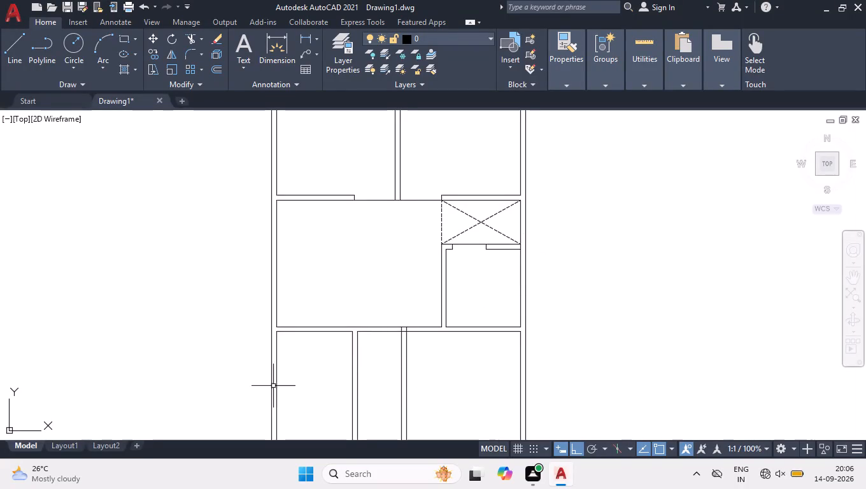
{"action": "scroll", "coordinate": [394, 339], "scroll_direction": "up", "scroll_amount": 2}
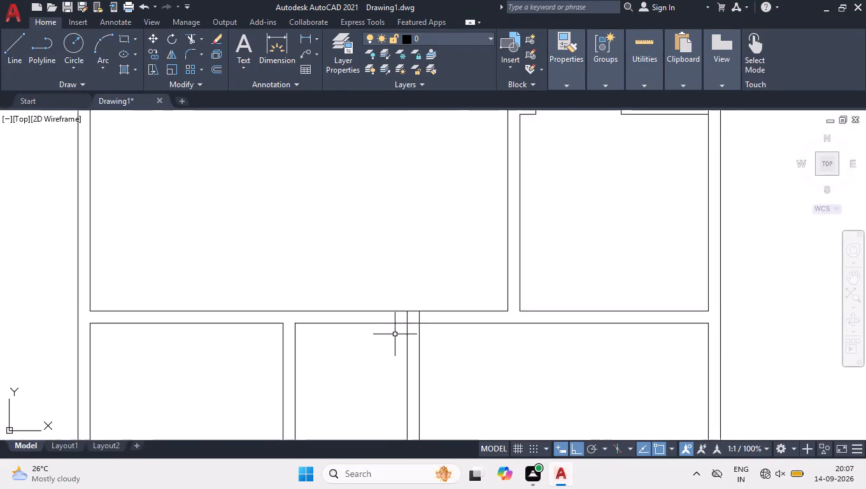
{"action": "scroll", "coordinate": [400, 320], "scroll_direction": "up", "scroll_amount": 1}
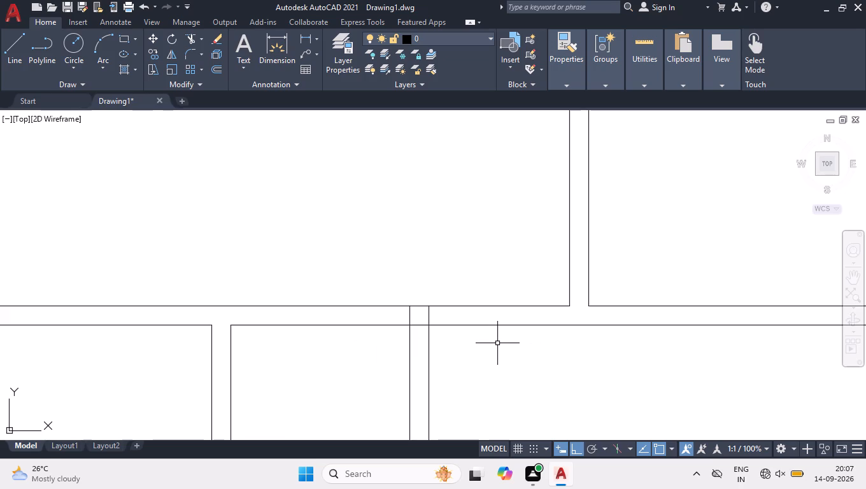
{"action": "key", "text": "l"}
{"action": "key", "text": "Return"}
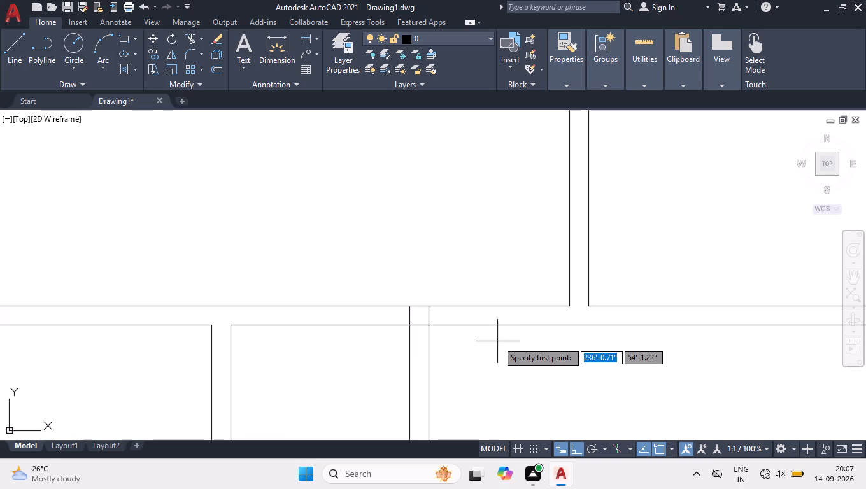
{"action": "scroll", "coordinate": [430, 327], "scroll_direction": "up", "scroll_amount": 1}
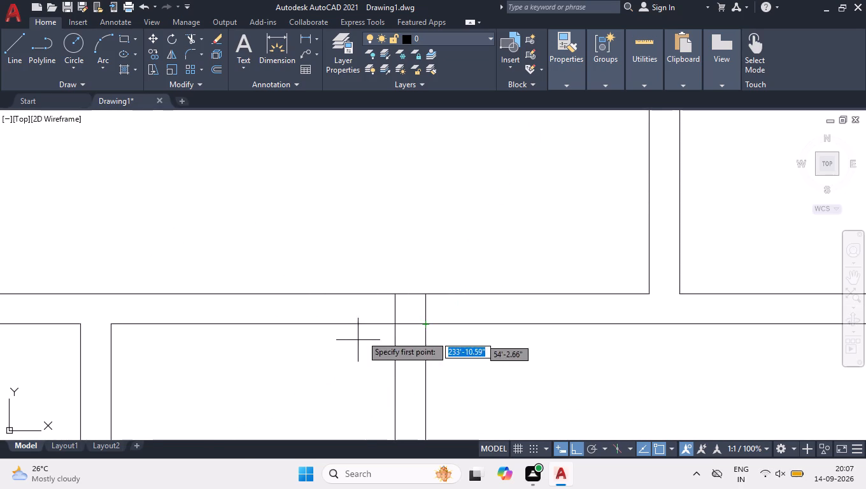
{"action": "left_click", "coordinate": [394, 323]}
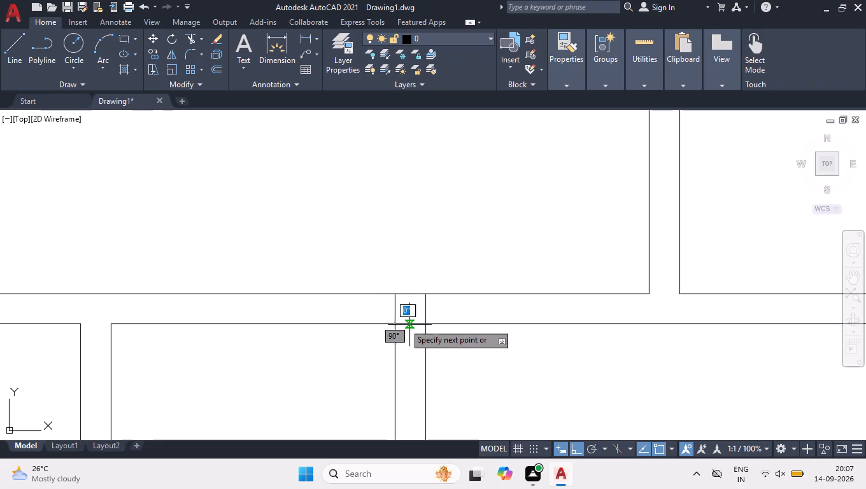
{"action": "left_click", "coordinate": [427, 325]}
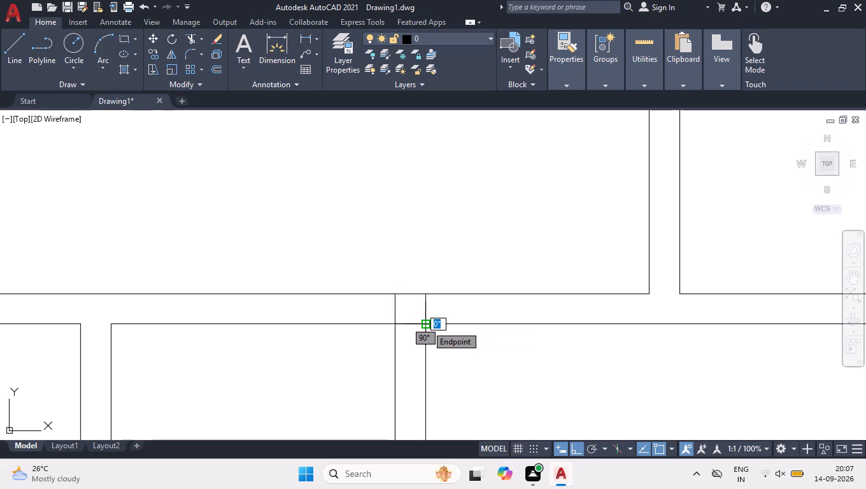
{"action": "key", "text": "Return"}
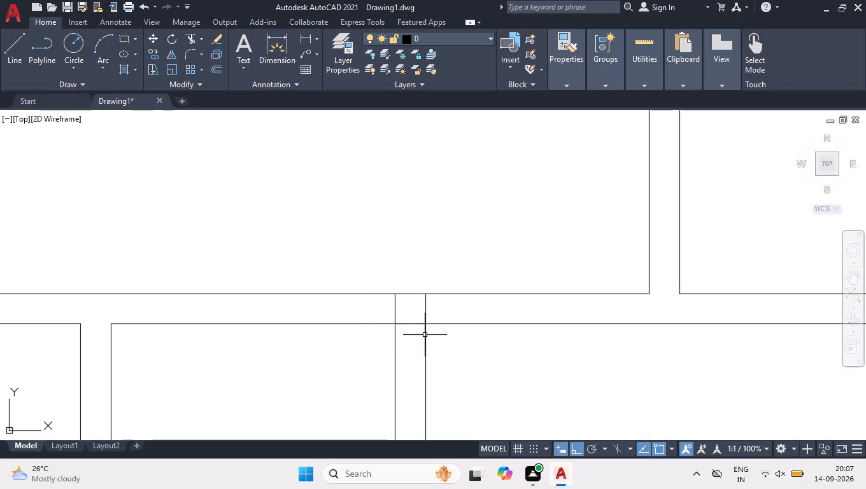
Move the short line across the lower vertical partition 6" down from the wall line and clear the selection.
{"action": "left_click", "coordinate": [386, 310]}
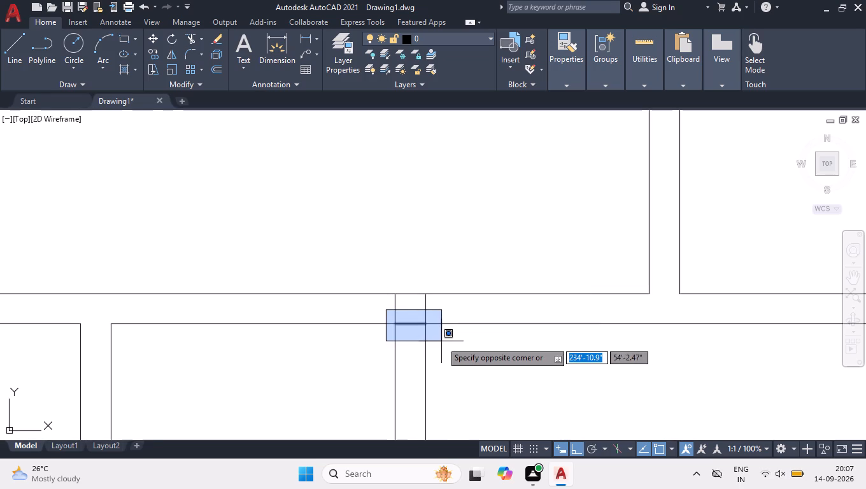
{"action": "left_click", "coordinate": [441, 341]}
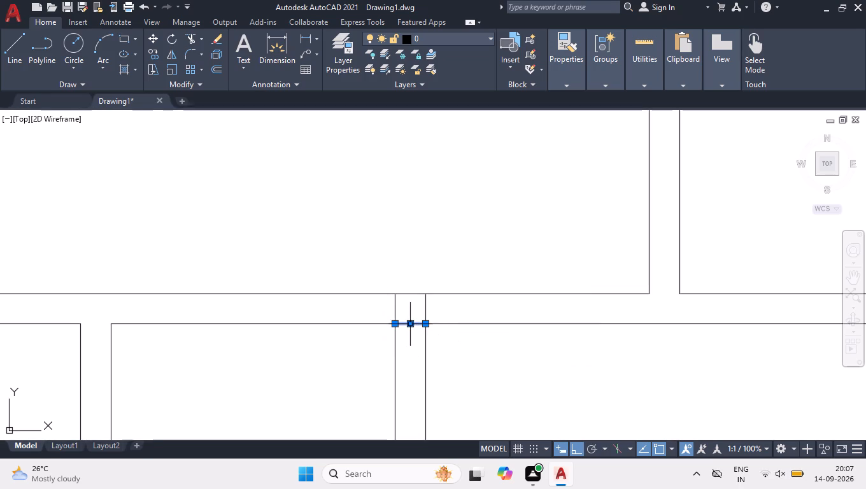
{"action": "left_click", "coordinate": [411, 323]}
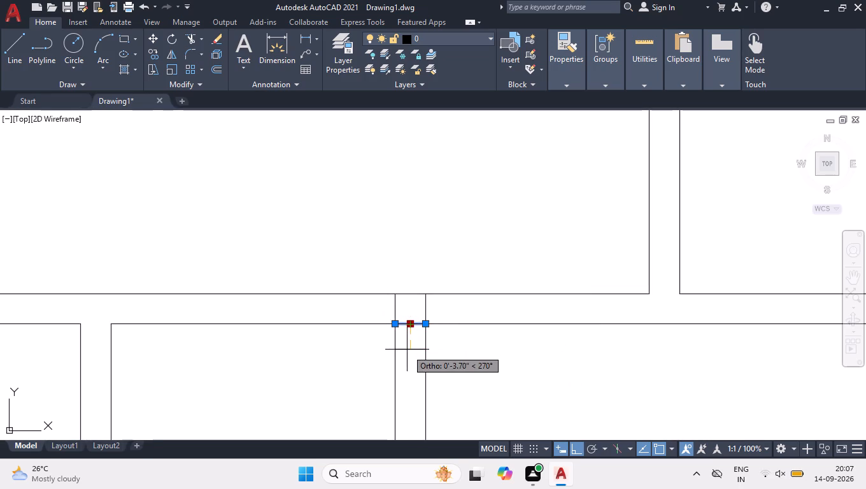
{"action": "key", "text": "6"}
{"action": "key", "text": "Return"}
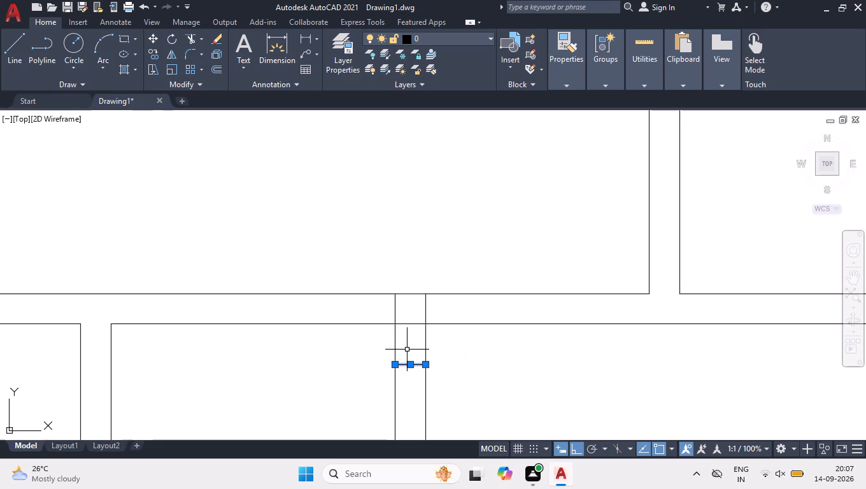
{"action": "type", "text": "TR"}
{"action": "key", "text": "BackSpace"}
{"action": "key", "text": "BackSpace"}
{"action": "key", "text": "Return"}
{"action": "key", "text": "Return"}
{"action": "key", "text": "Return"}
{"action": "key", "text": "Return"}
Trim the extra line segments at the partition's junction with the central room's wall and the lower wall line across the passage.
{"action": "type", "text": "TR"}
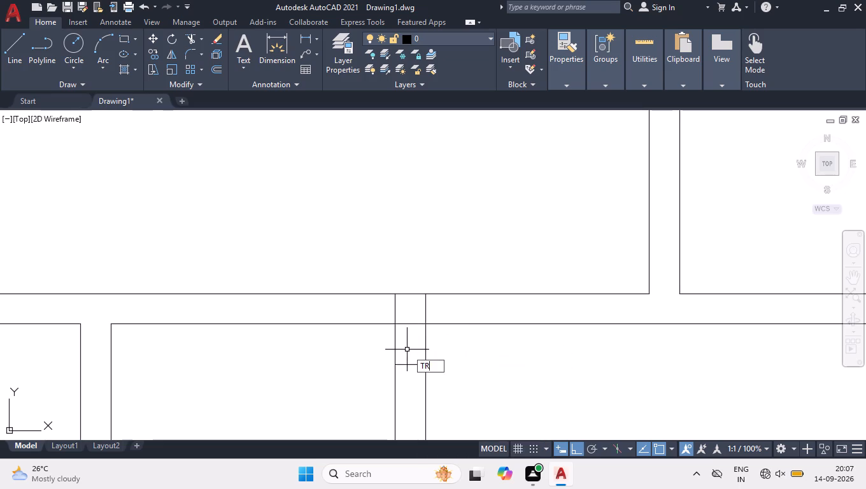
{"action": "key", "text": "Return"}
{"action": "left_click", "coordinate": [414, 343]}
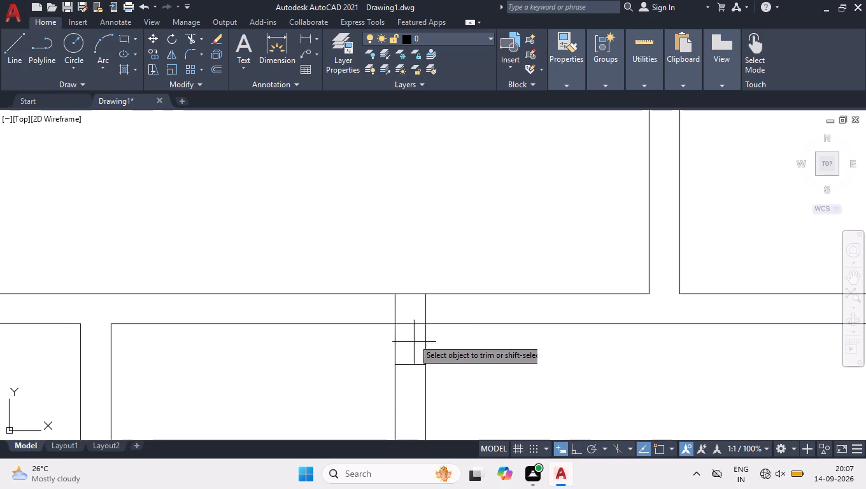
{"action": "left_click", "coordinate": [430, 305]}
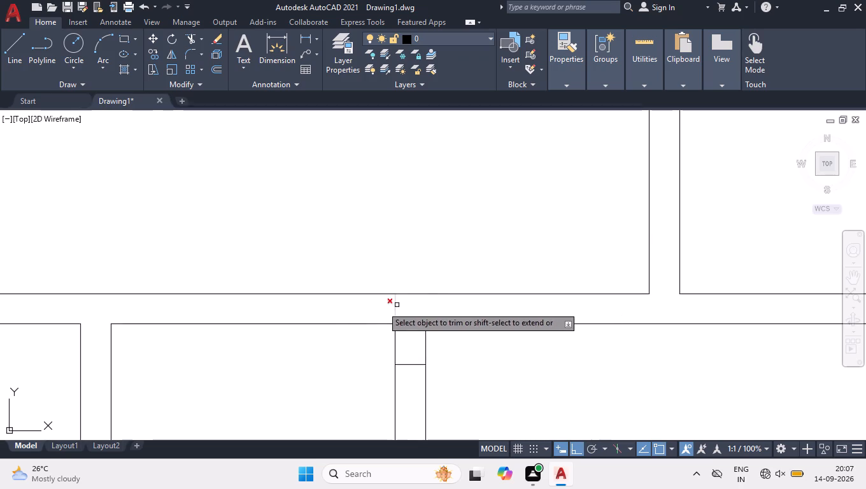
{"action": "left_click", "coordinate": [354, 311]}
{"action": "left_click", "coordinate": [329, 348]}
{"action": "scroll", "coordinate": [330, 350], "scroll_direction": "down", "scroll_amount": 2}
{"action": "scroll", "coordinate": [335, 246], "scroll_direction": "down", "scroll_amount": 3}
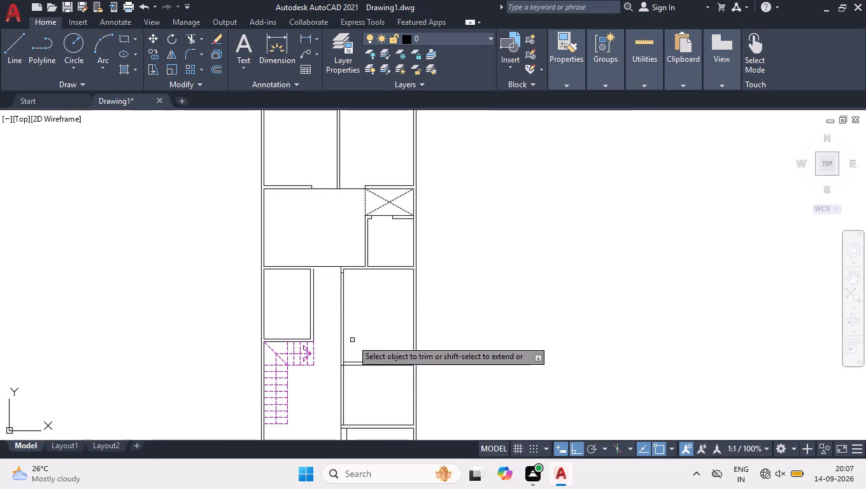
{"action": "key", "text": "space"}
Extend the passage-side wall line of the lower-left room up to the central room's bottom line and clear the selection.
{"action": "scroll", "coordinate": [313, 273], "scroll_direction": "up", "scroll_amount": 3}
{"action": "left_click", "coordinate": [313, 273]}
{"action": "left_click", "coordinate": [301, 290]}
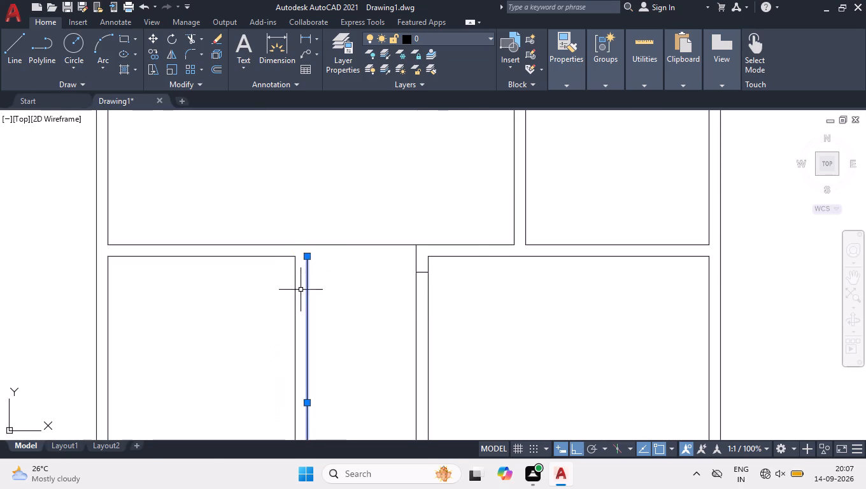
{"action": "scroll", "coordinate": [308, 245], "scroll_direction": "up", "scroll_amount": 4}
{"action": "left_click", "coordinate": [292, 311]}
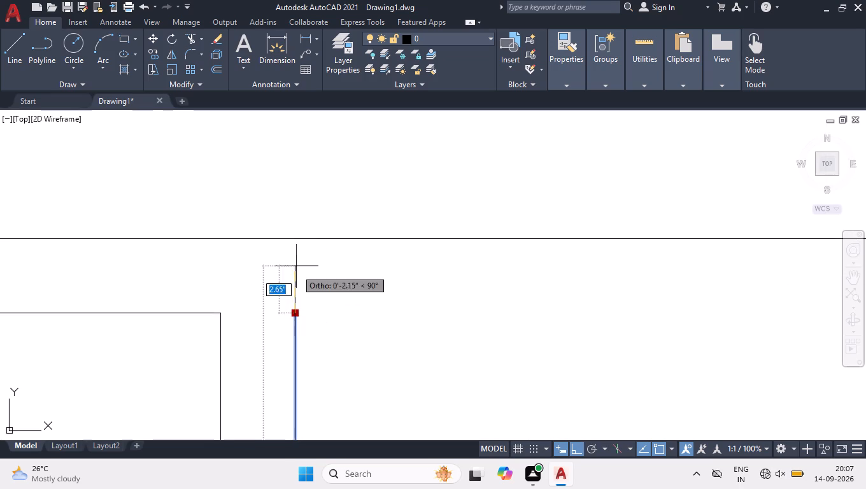
{"action": "left_click", "coordinate": [295, 242]}
{"action": "right_click", "coordinate": [280, 206]}
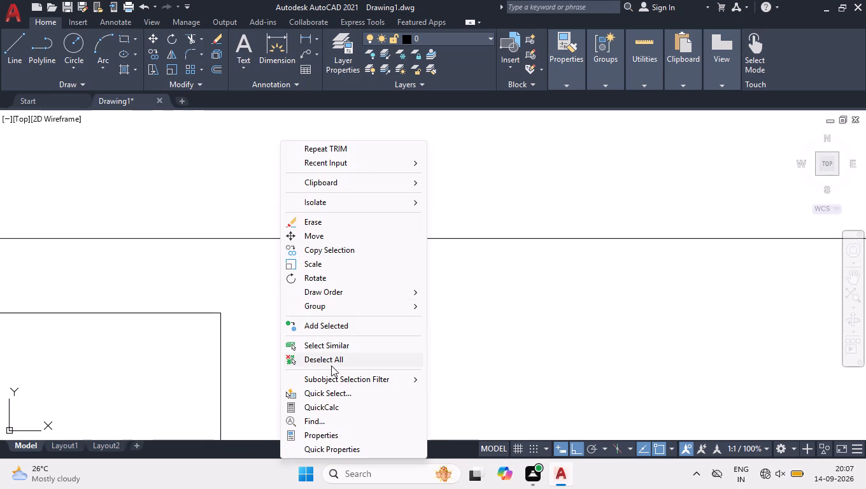
{"action": "left_click", "coordinate": [332, 366]}
Offset the short line across the lower vertical partition 3' downward to mark the door width.
{"action": "scroll", "coordinate": [353, 296], "scroll_direction": "down", "scroll_amount": 3}
{"action": "scroll", "coordinate": [337, 238], "scroll_direction": "down", "scroll_amount": 2}
{"action": "scroll", "coordinate": [355, 292], "scroll_direction": "down", "scroll_amount": 2}
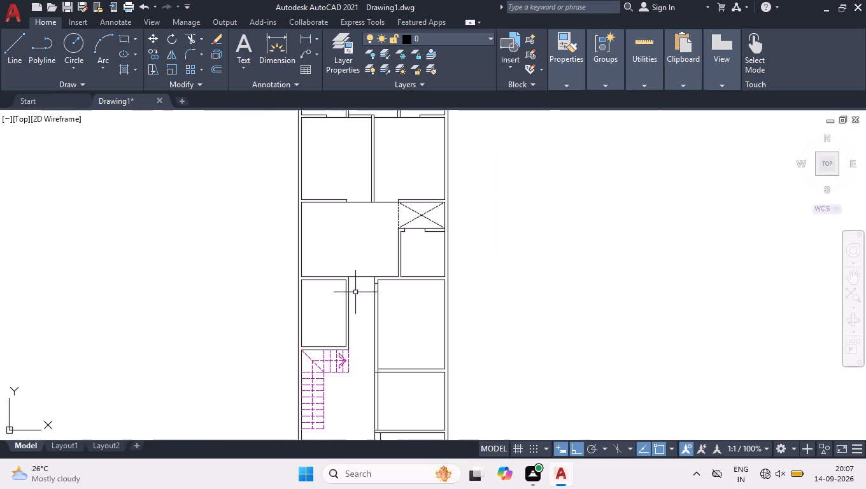
{"action": "scroll", "coordinate": [369, 321], "scroll_direction": "up", "scroll_amount": 1}
{"action": "scroll", "coordinate": [367, 267], "scroll_direction": "up", "scroll_amount": 4}
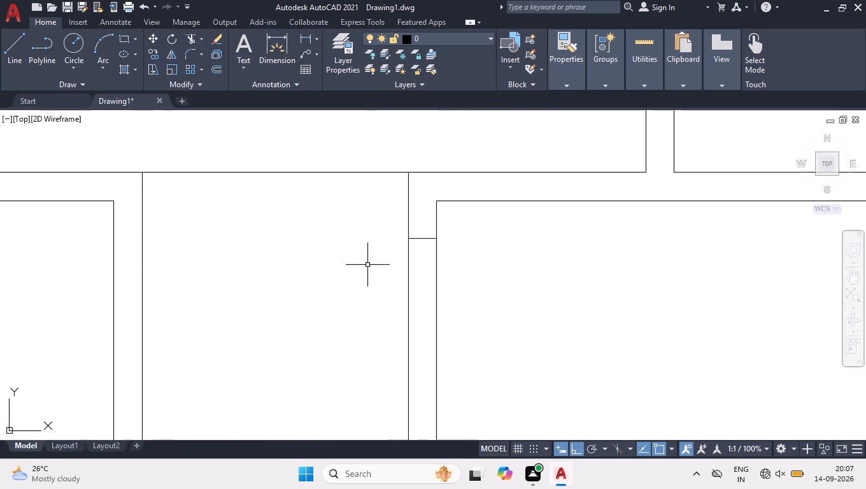
{"action": "left_click", "coordinate": [387, 213]}
{"action": "left_click", "coordinate": [466, 276]}
{"action": "type", "text": "OF"}
{"action": "key", "text": "Return"}
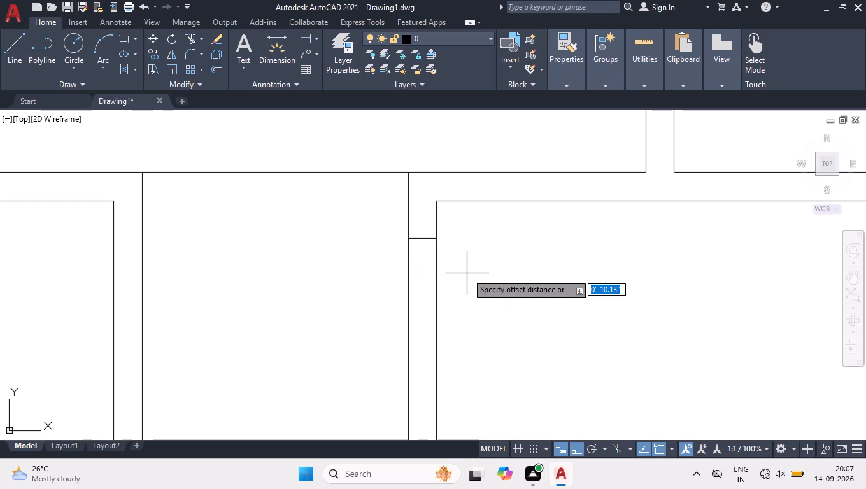
{"action": "type", "text": "3'"}
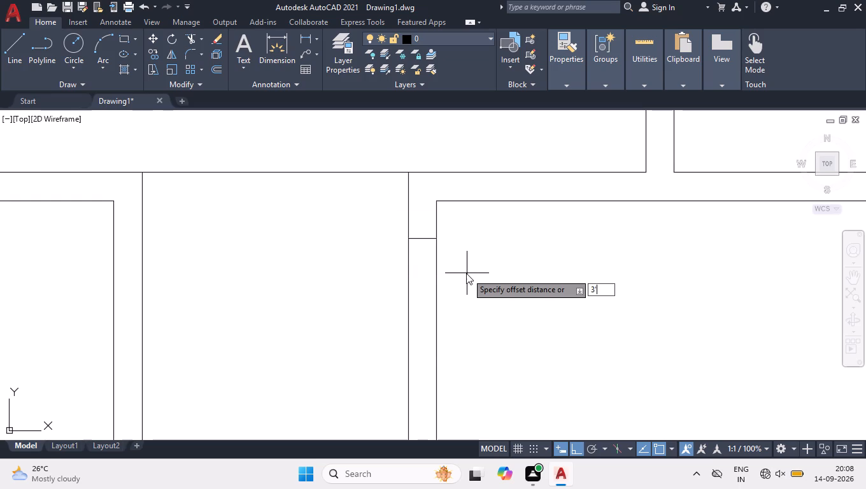
{"action": "key", "text": "Return"}
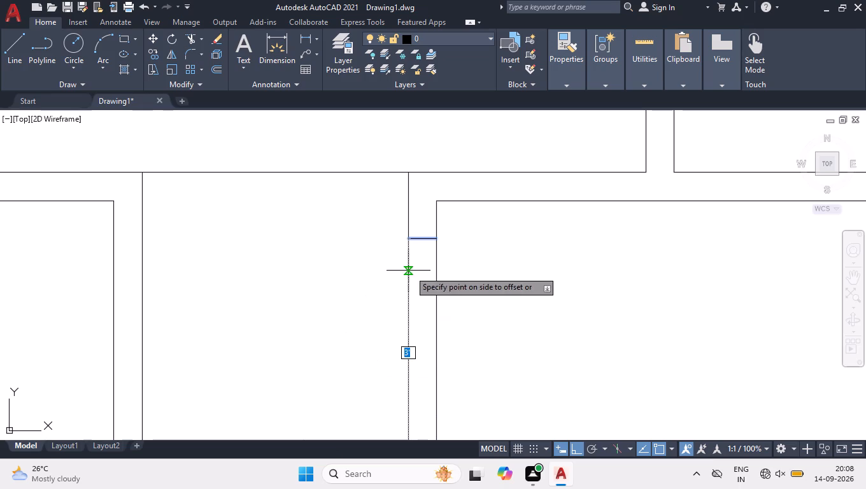
{"action": "scroll", "coordinate": [422, 334], "scroll_direction": "down", "scroll_amount": 2}
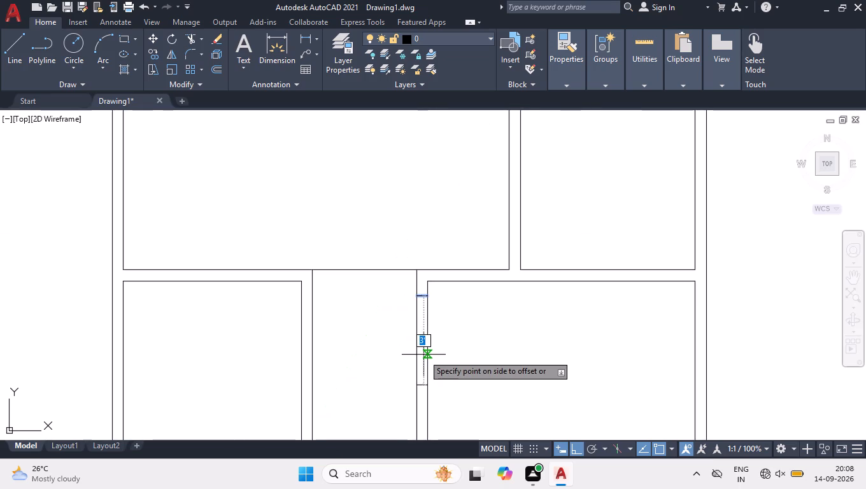
{"action": "left_click", "coordinate": [423, 355]}
{"action": "key", "text": "Return"}
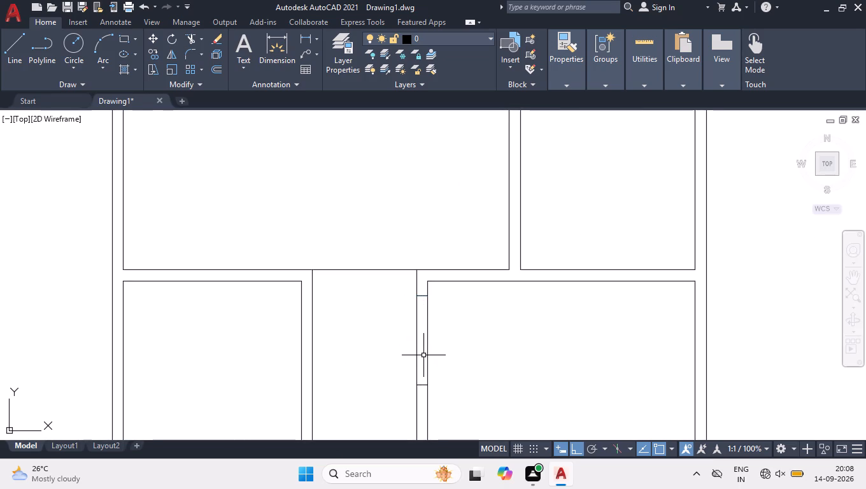
Trim the partition's room-side line between the two short lines to cut the door opening.
{"action": "type", "text": "TR\\"}
{"action": "key", "text": "BackSpace"}
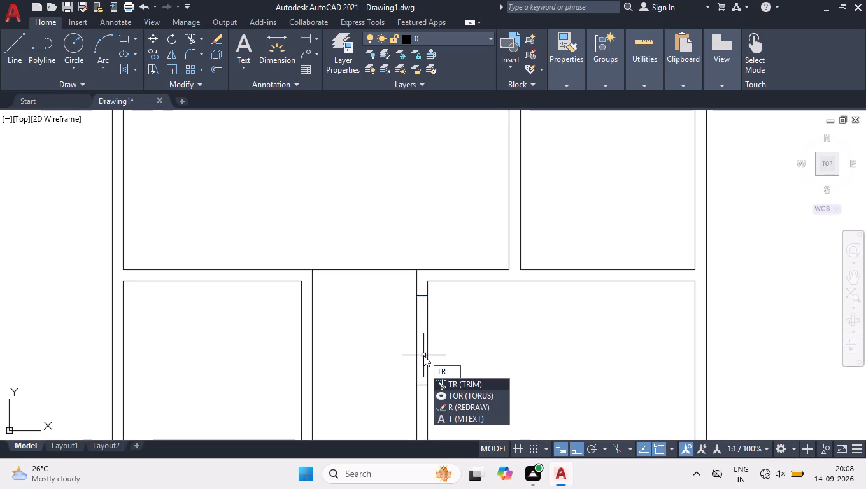
{"action": "key", "text": "Return"}
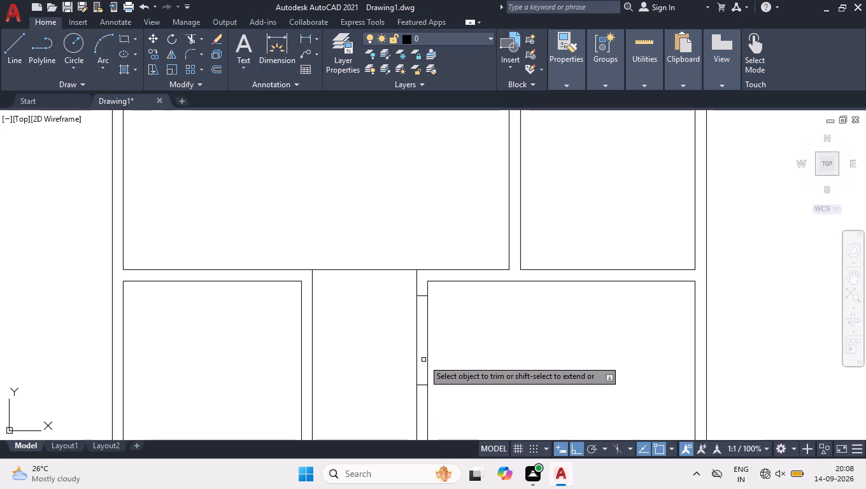
{"action": "left_click", "coordinate": [423, 360]}
{"action": "left_click", "coordinate": [493, 360]}
{"action": "key", "text": "Return"}
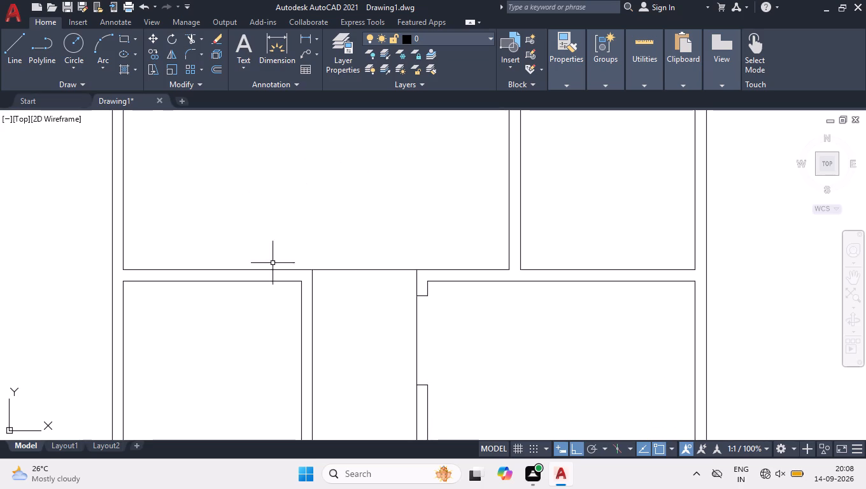
Draw two short 4.5" vertical lines across the wall between the central room and the lower-left room, marking an opening.
{"action": "scroll", "coordinate": [270, 266], "scroll_direction": "down", "scroll_amount": 1}
{"action": "scroll", "coordinate": [229, 271], "scroll_direction": "up", "scroll_amount": 2}
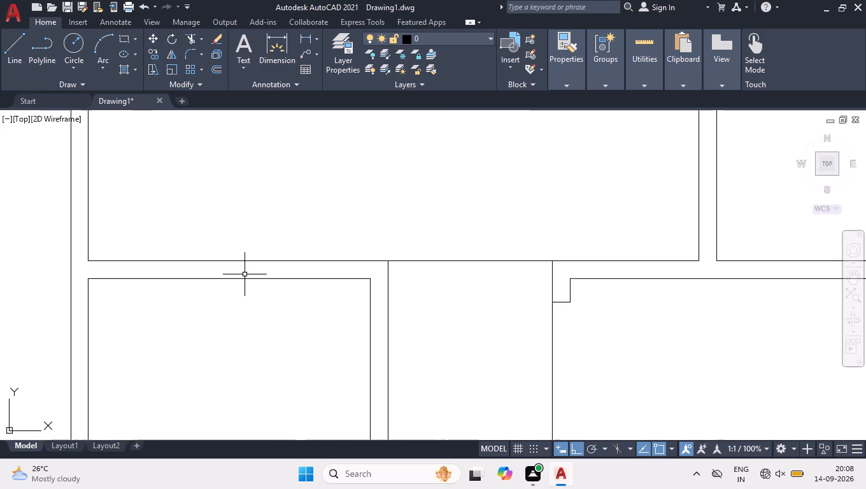
{"action": "key", "text": "l"}
{"action": "key", "text": "Return"}
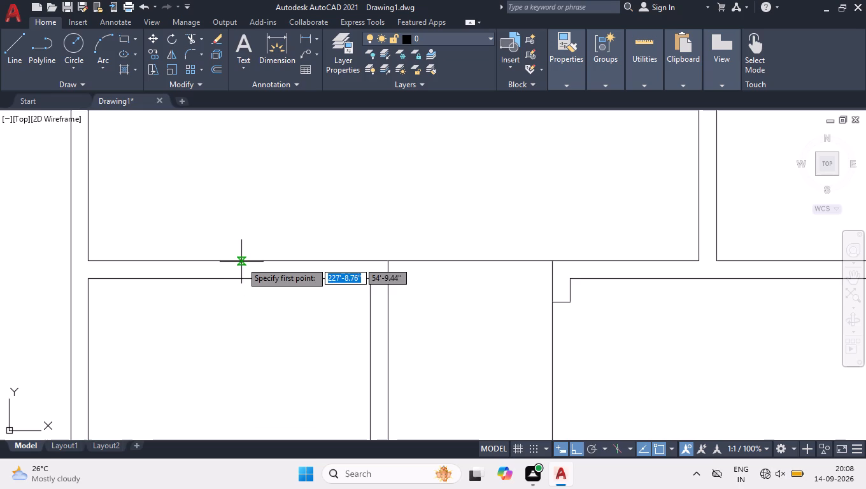
{"action": "left_click", "coordinate": [321, 279]}
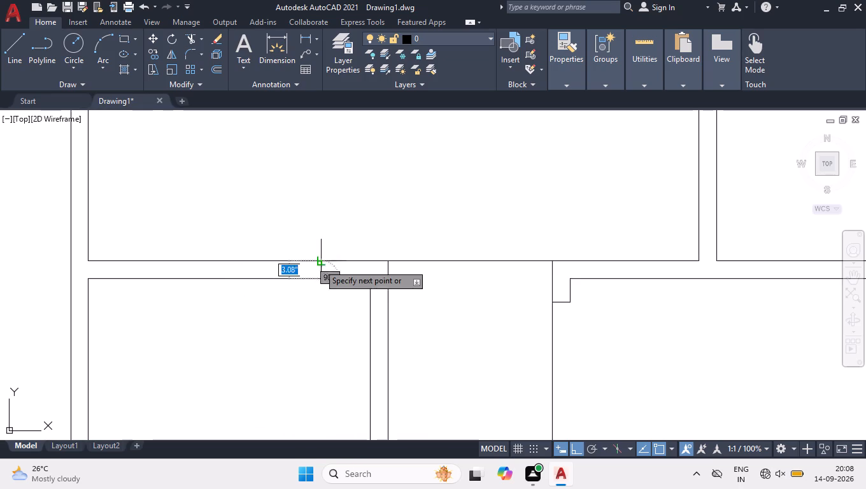
{"action": "key", "text": "space"}
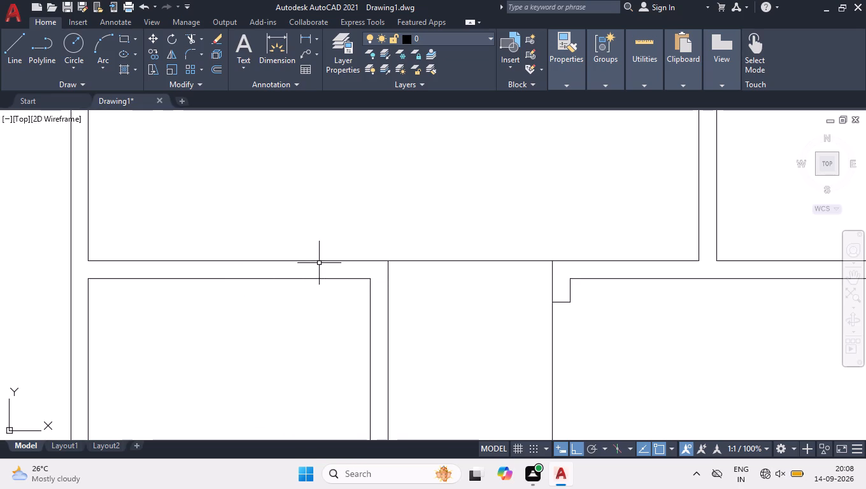
{"action": "key", "text": "space"}
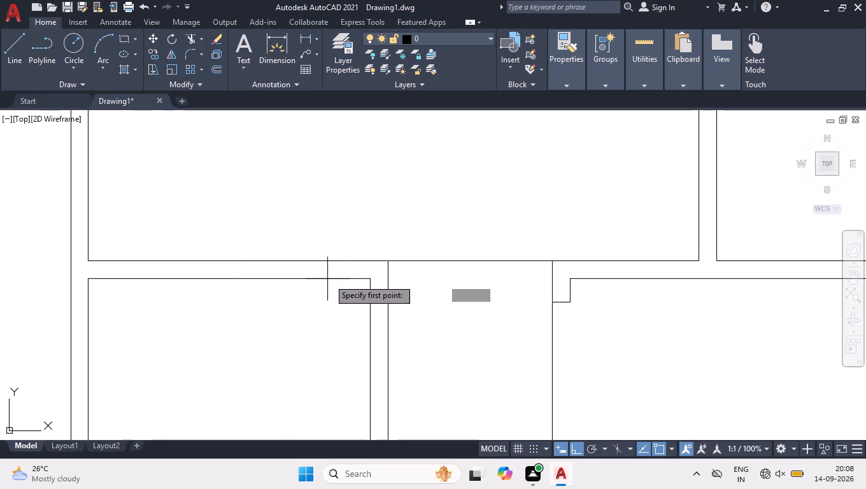
{"action": "left_click", "coordinate": [343, 276]}
{"action": "left_click", "coordinate": [341, 262]}
{"action": "key", "text": "space"}
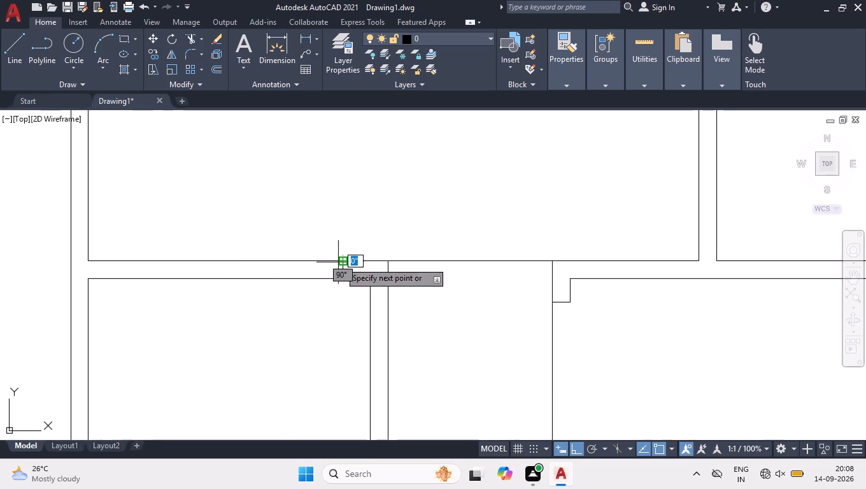
{"action": "key", "text": "space"}
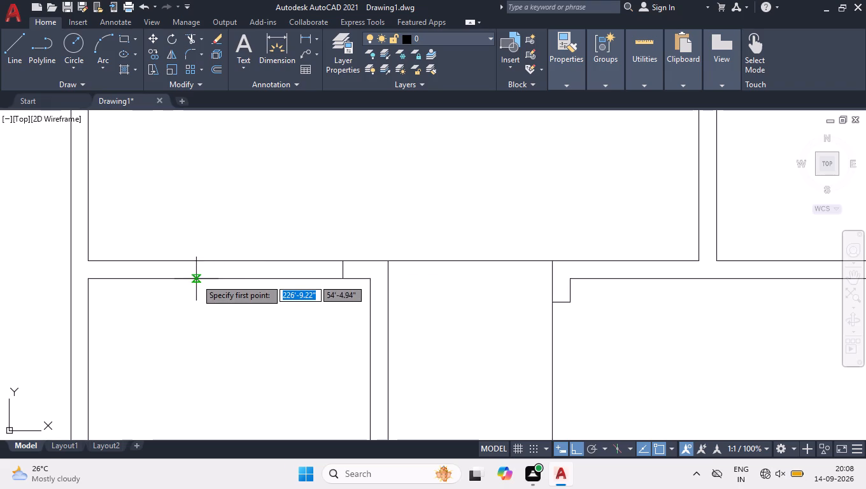
{"action": "left_click", "coordinate": [216, 277]}
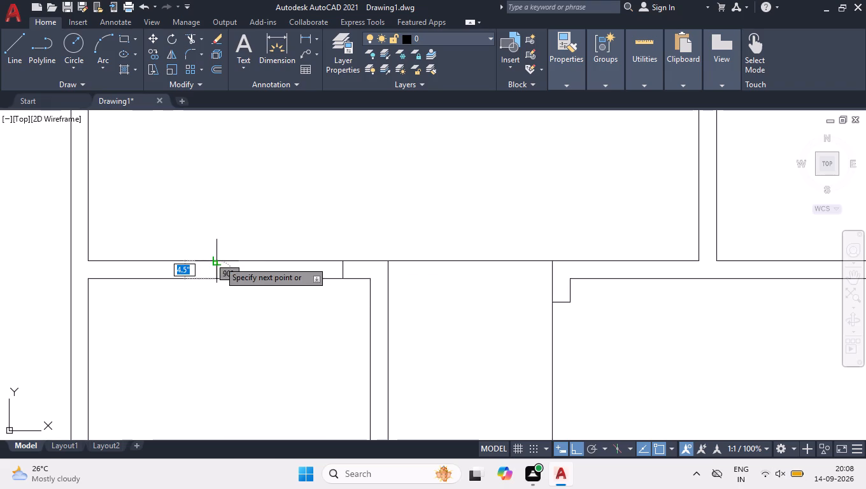
{"action": "left_click", "coordinate": [219, 261]}
{"action": "key", "text": "space"}
Trim the lower line of that wall between the two short lines to cut the lower-left room's opening.
{"action": "type", "text": "TR"}
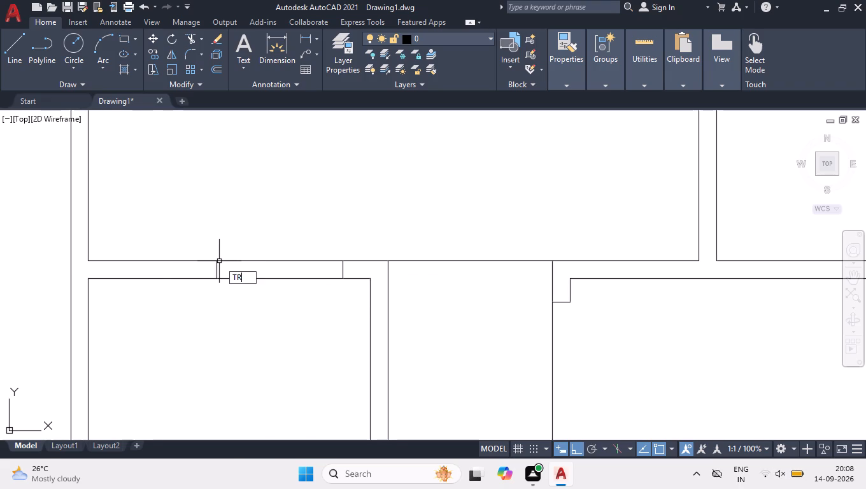
{"action": "key", "text": "Return"}
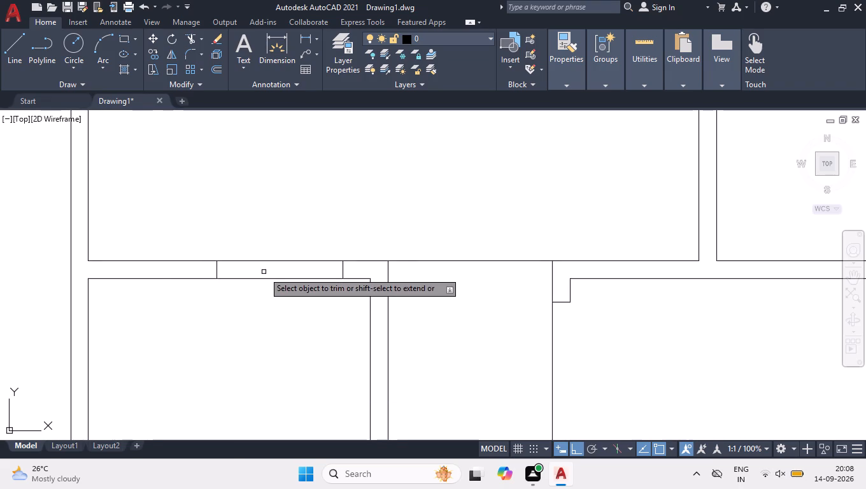
{"action": "left_click", "coordinate": [264, 272]}
{"action": "left_click", "coordinate": [274, 300]}
{"action": "key", "text": "space"}
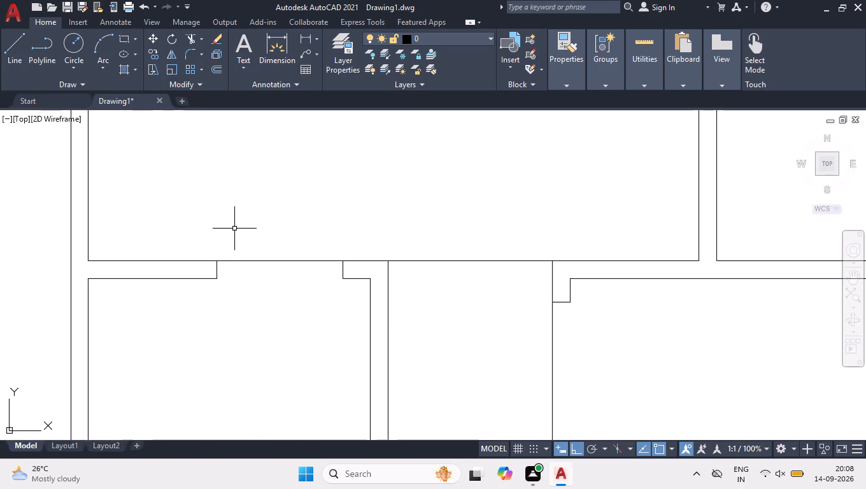
{"action": "scroll", "coordinate": [237, 235], "scroll_direction": "down", "scroll_amount": 2}
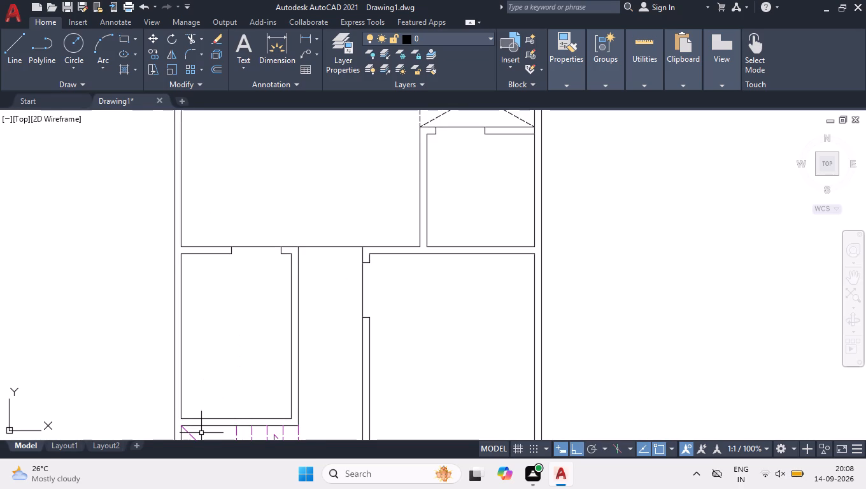
In the lower-left room, draw an L-shaped counter outline: 7' down from the upper wall, across to the inner side wall line.
{"action": "scroll", "coordinate": [204, 432], "scroll_direction": "up", "scroll_amount": 1}
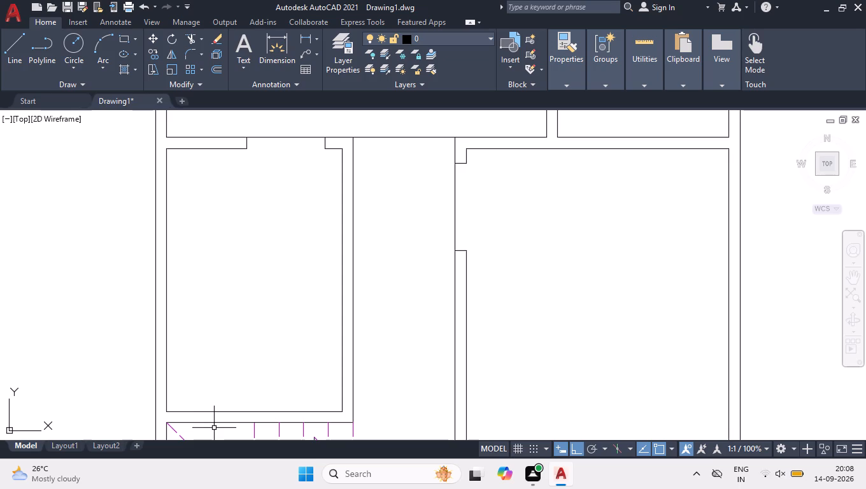
{"action": "key", "text": "l"}
{"action": "key", "text": "Return"}
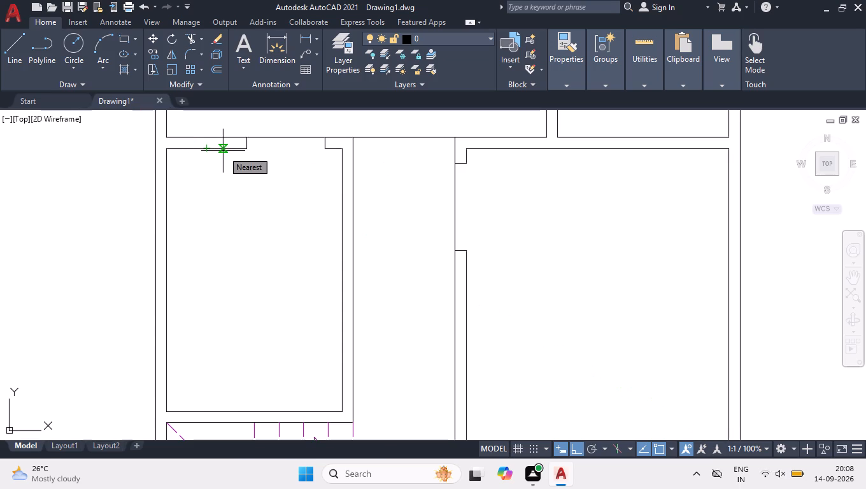
{"action": "left_click", "coordinate": [223, 151]}
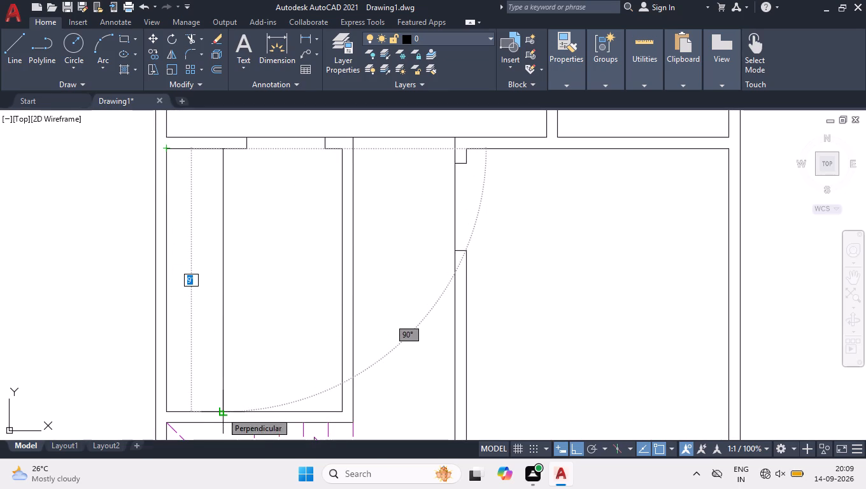
{"action": "type", "text": "7;"}
{"action": "key", "text": "BackSpace"}
{"action": "key", "text": "apostrophe"}
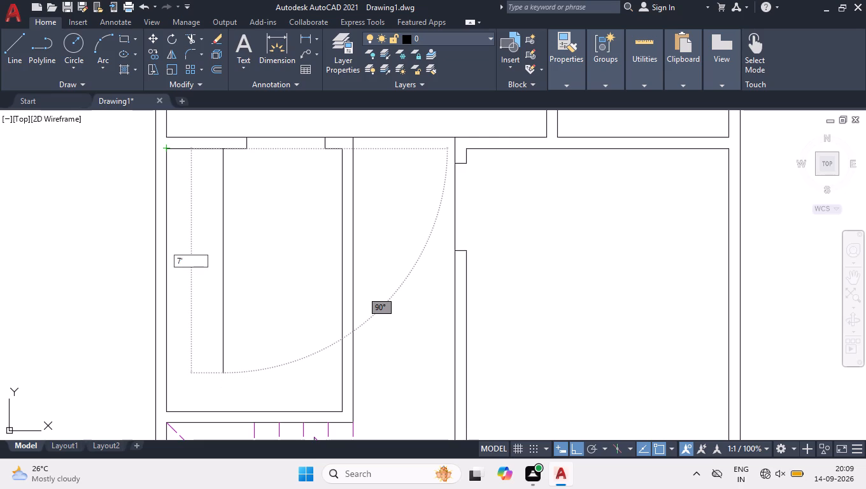
{"action": "key", "text": "Return"}
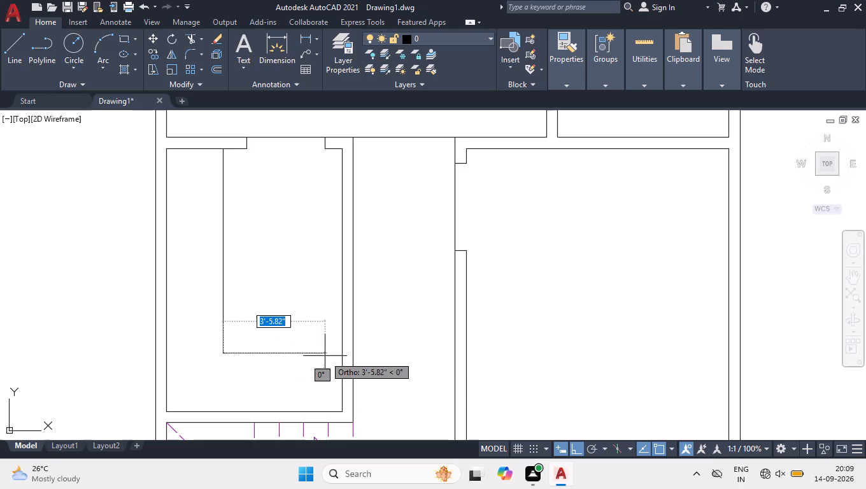
{"action": "left_click", "coordinate": [345, 353]}
{"action": "key", "text": "space"}
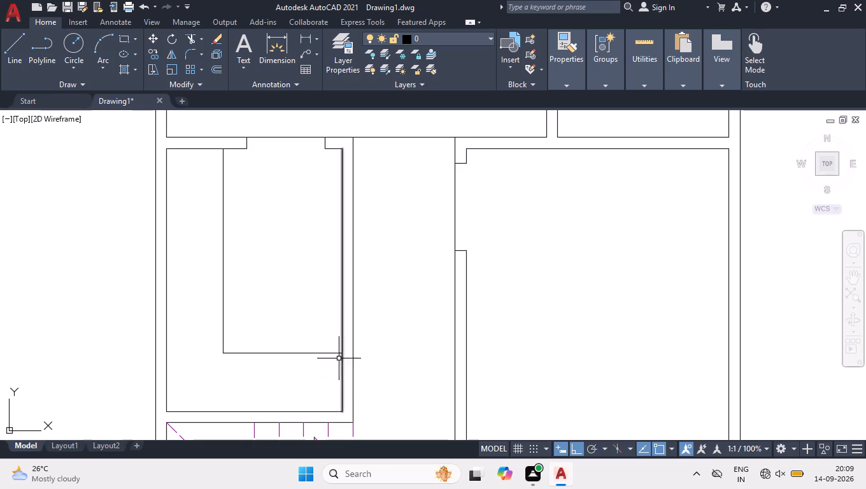
Fillet the corner of the L-shaped counter outline with a radius of 10.
{"action": "key", "text": "f"}
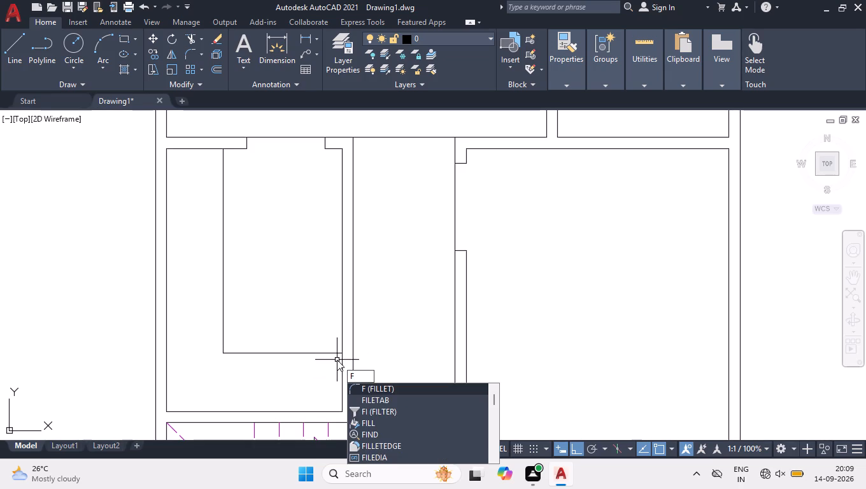
{"action": "key", "text": "Return"}
{"action": "key", "text": "r"}
{"action": "key", "text": "Return"}
{"action": "type", "text": "10"}
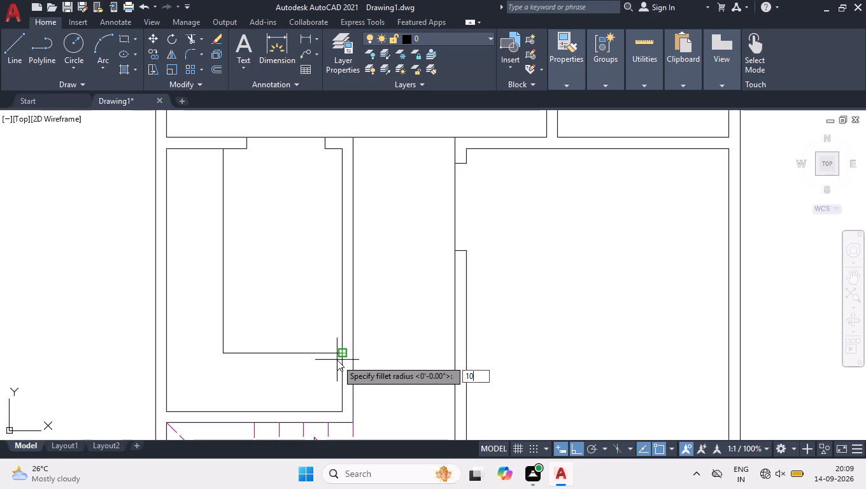
{"action": "key", "text": "Return"}
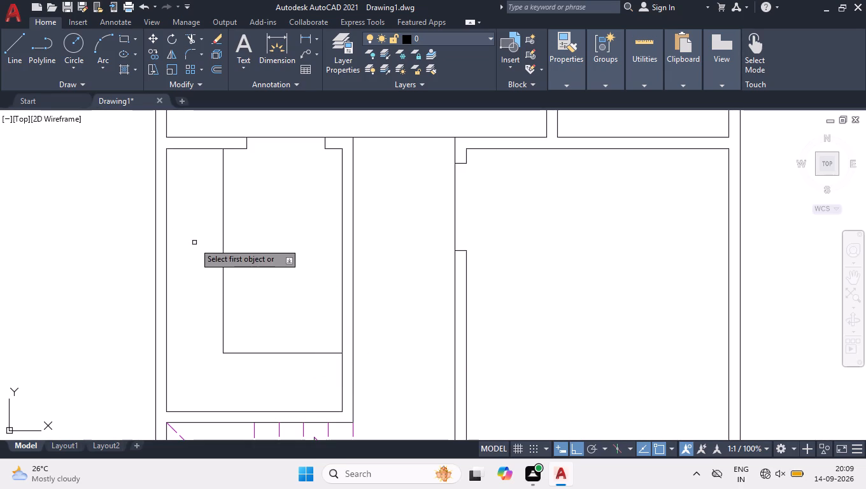
{"action": "left_click", "coordinate": [224, 282]}
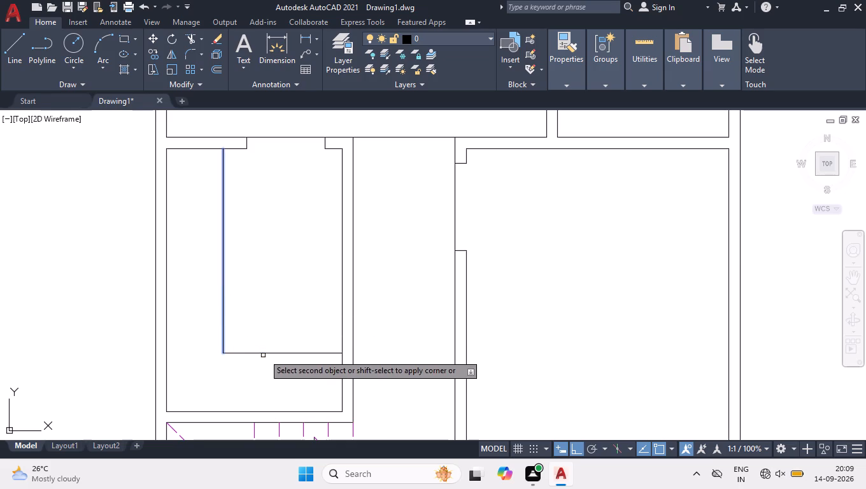
{"action": "left_click", "coordinate": [263, 353]}
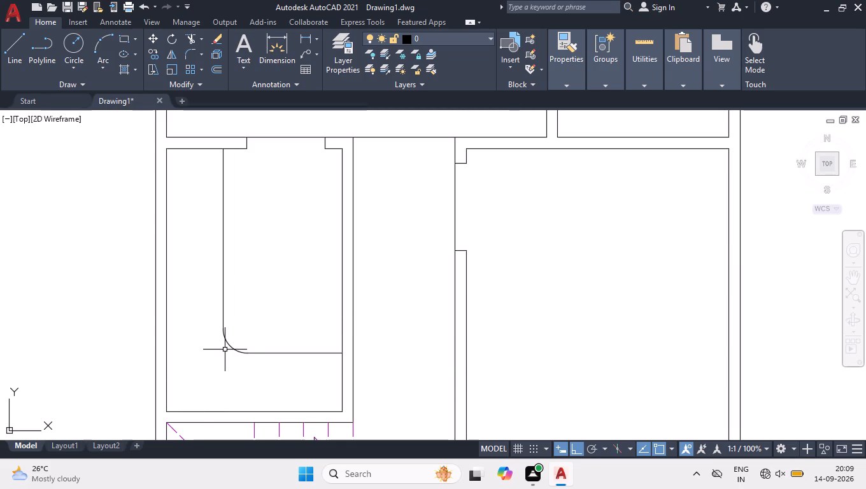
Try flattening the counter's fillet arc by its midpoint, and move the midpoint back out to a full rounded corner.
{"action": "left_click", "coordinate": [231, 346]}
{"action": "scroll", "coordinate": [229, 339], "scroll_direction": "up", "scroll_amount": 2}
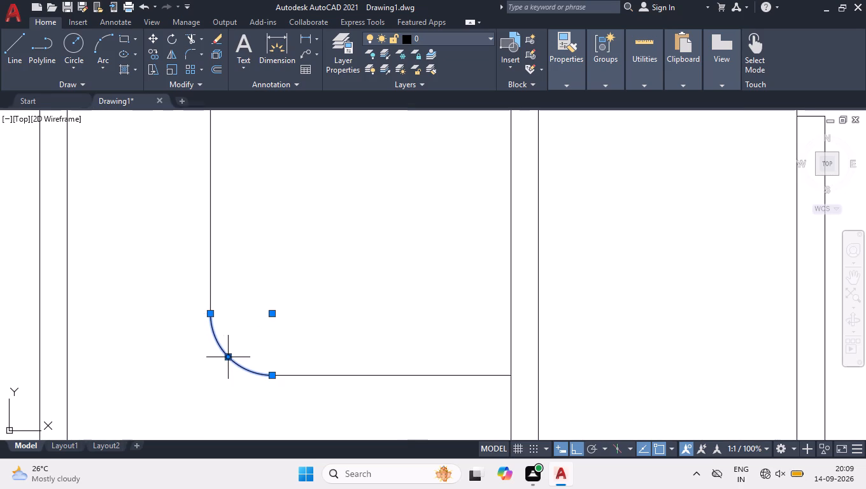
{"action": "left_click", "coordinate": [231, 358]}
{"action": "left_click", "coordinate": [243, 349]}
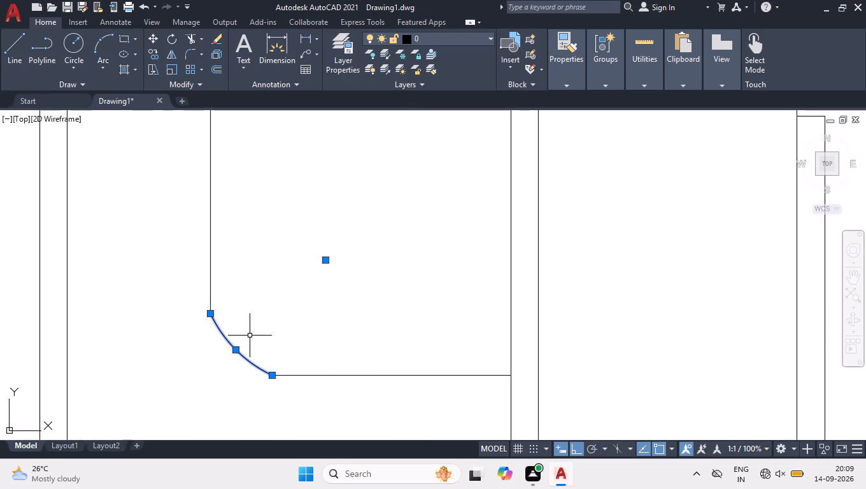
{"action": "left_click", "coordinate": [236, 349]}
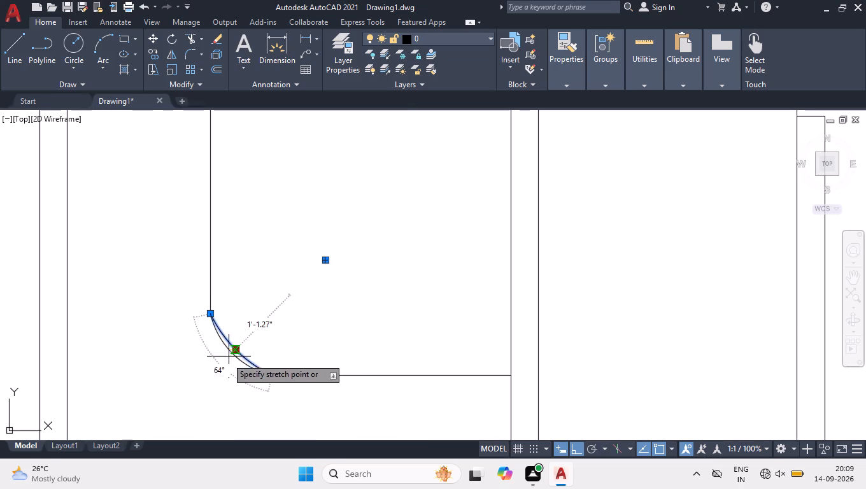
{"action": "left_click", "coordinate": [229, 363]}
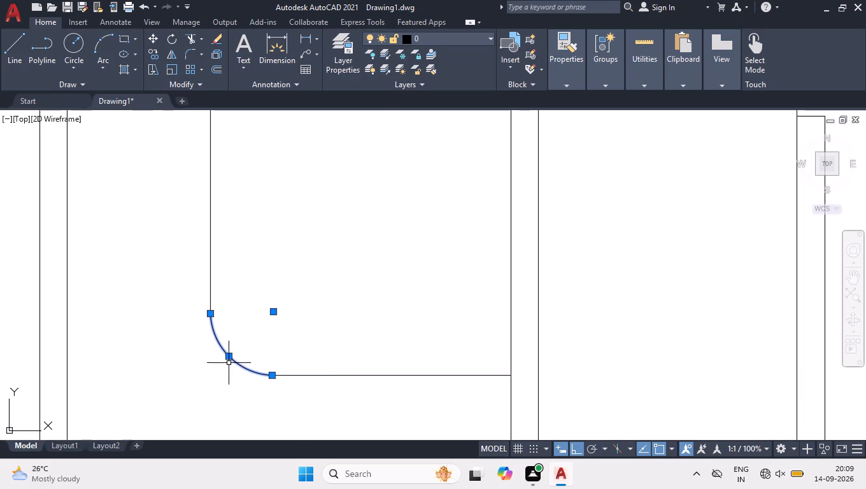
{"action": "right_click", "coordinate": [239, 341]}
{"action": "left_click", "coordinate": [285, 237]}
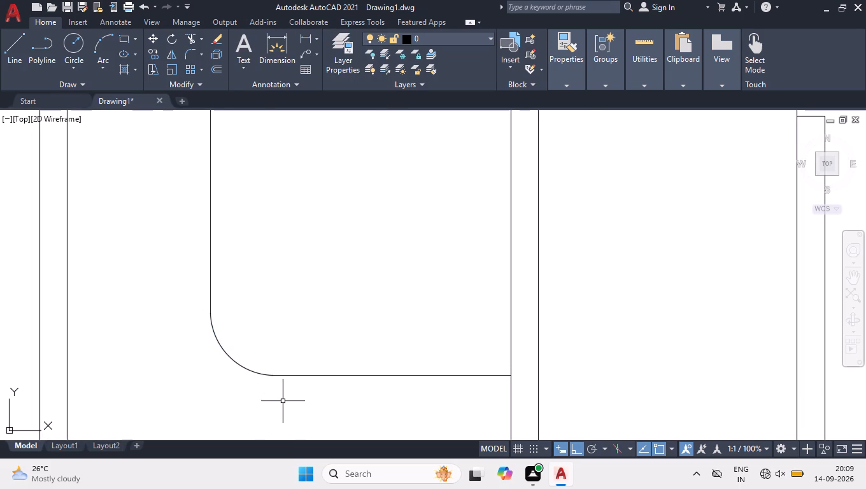
Draw a horizontal line about 4'-4" long from the upper stair flight's lower edge to the corridor side of the lower vertical partition.
{"action": "scroll", "coordinate": [245, 332], "scroll_direction": "down", "scroll_amount": 5}
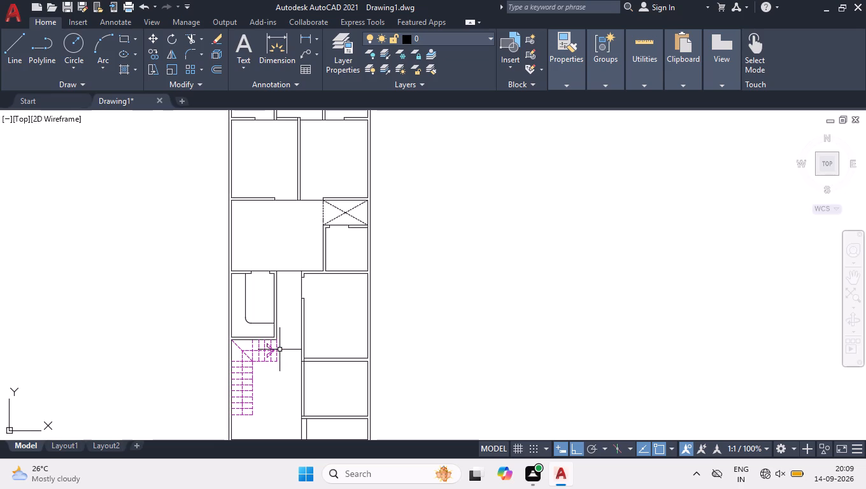
{"action": "scroll", "coordinate": [264, 372], "scroll_direction": "up", "scroll_amount": 1}
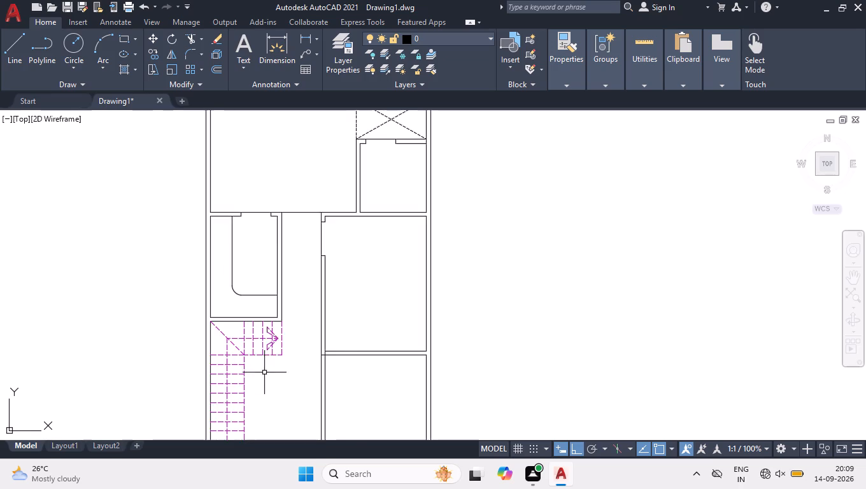
{"action": "scroll", "coordinate": [288, 341], "scroll_direction": "up", "scroll_amount": 2}
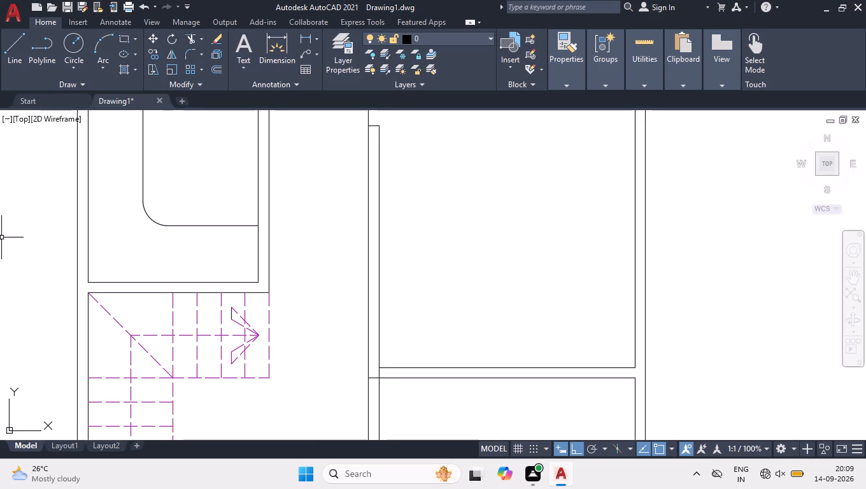
{"action": "key", "text": "l"}
{"action": "key", "text": "Return"}
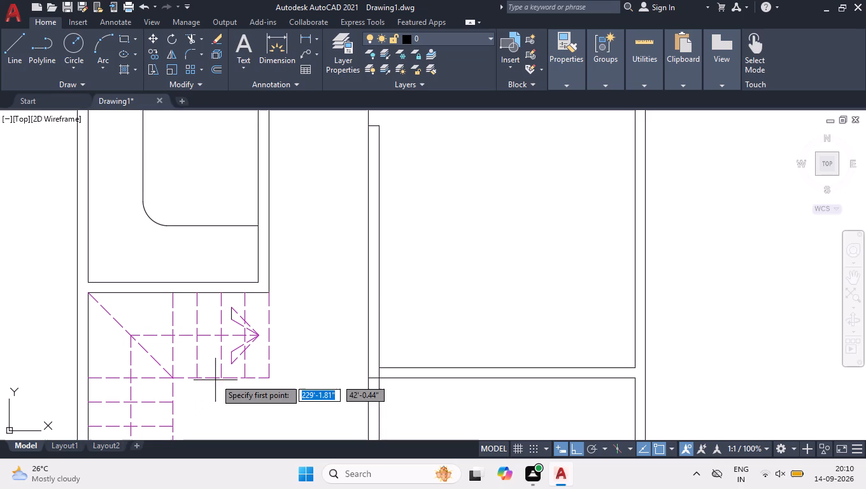
{"action": "left_click", "coordinate": [242, 380]}
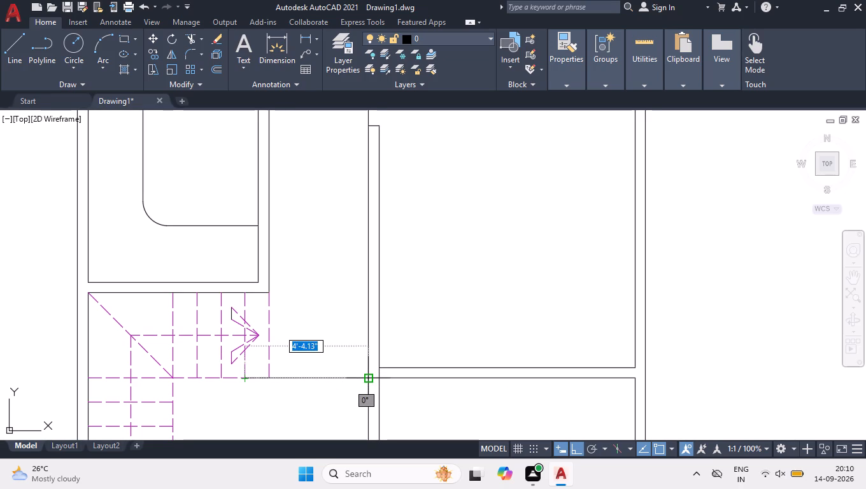
{"action": "left_click", "coordinate": [369, 376]}
{"action": "key", "text": "space"}
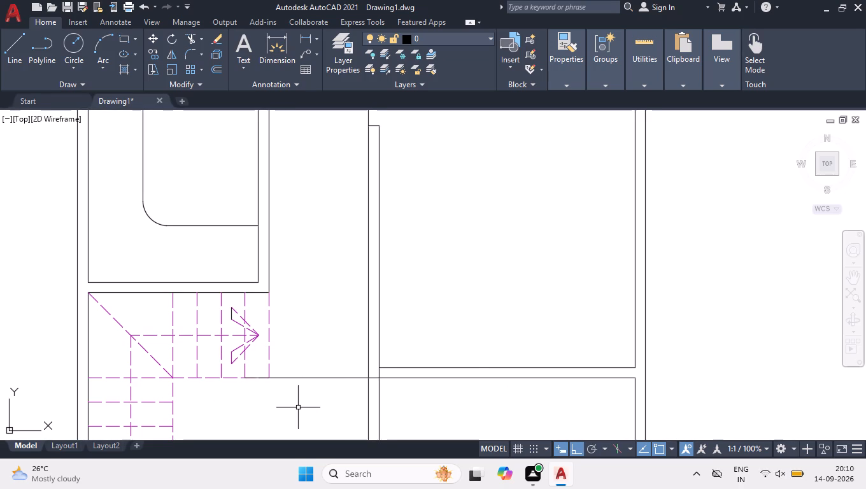
Trim the short piece of horizontal wall line lying between the two vertical partition lines, level with the stair flight's lower edge.
{"action": "type", "text": "TR"}
{"action": "key", "text": "Return"}
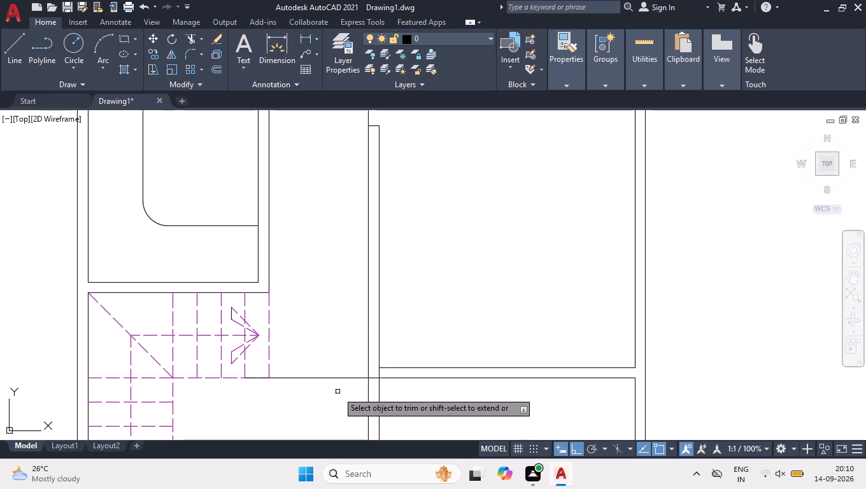
{"action": "scroll", "coordinate": [379, 375], "scroll_direction": "up", "scroll_amount": 1}
{"action": "left_click", "coordinate": [366, 390]}
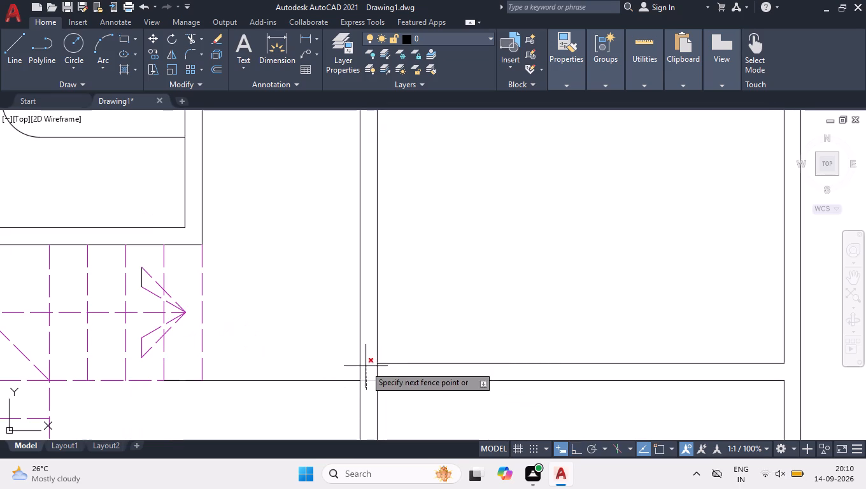
{"action": "left_click", "coordinate": [366, 366]}
{"action": "key", "text": "space"}
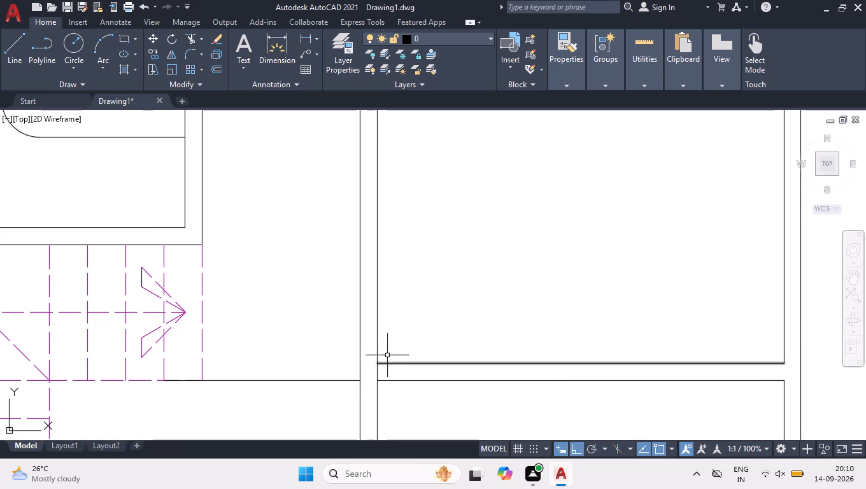
Stretch the bottom wall line of the room beside the corridor across to the partition's corridor-side line.
{"action": "left_click", "coordinate": [395, 365]}
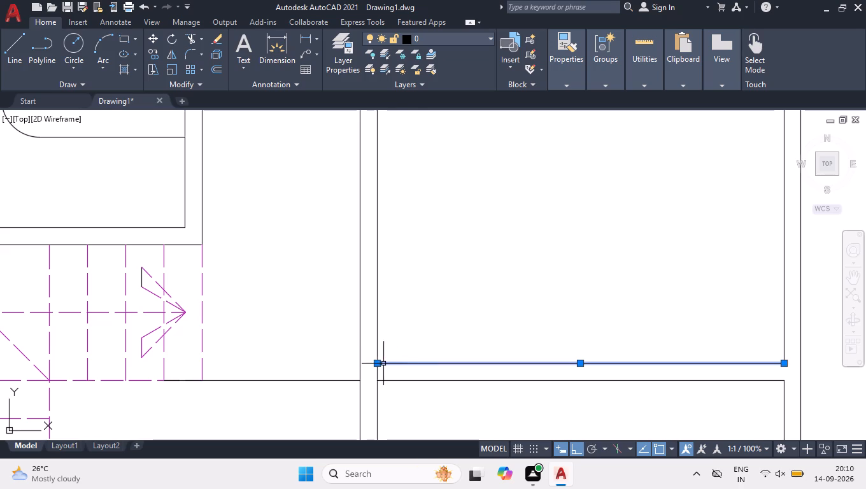
{"action": "left_click", "coordinate": [376, 364]}
{"action": "left_click", "coordinate": [358, 366]}
{"action": "scroll", "coordinate": [367, 319], "scroll_direction": "down", "scroll_amount": 4}
{"action": "scroll", "coordinate": [363, 348], "scroll_direction": "up", "scroll_amount": 4}
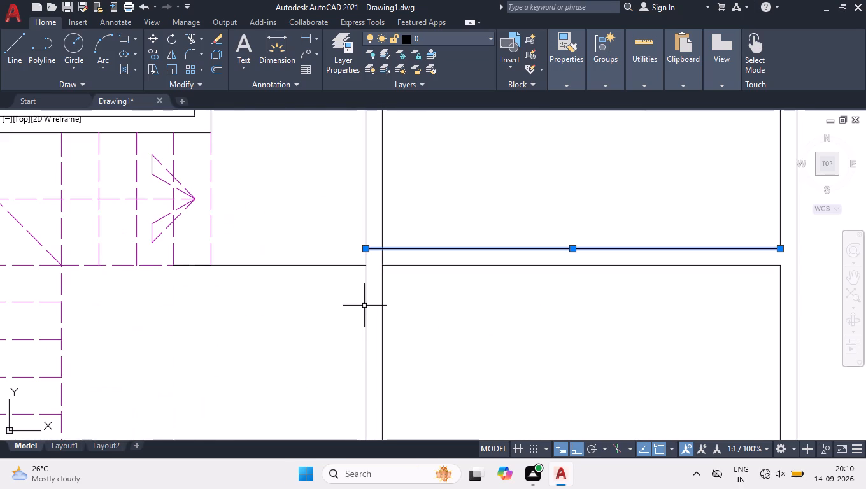
Draw a short horizontal line across the vertical partition just below its junction with the wall between the two rooms.
{"action": "key", "text": "l"}
{"action": "key", "text": "Return"}
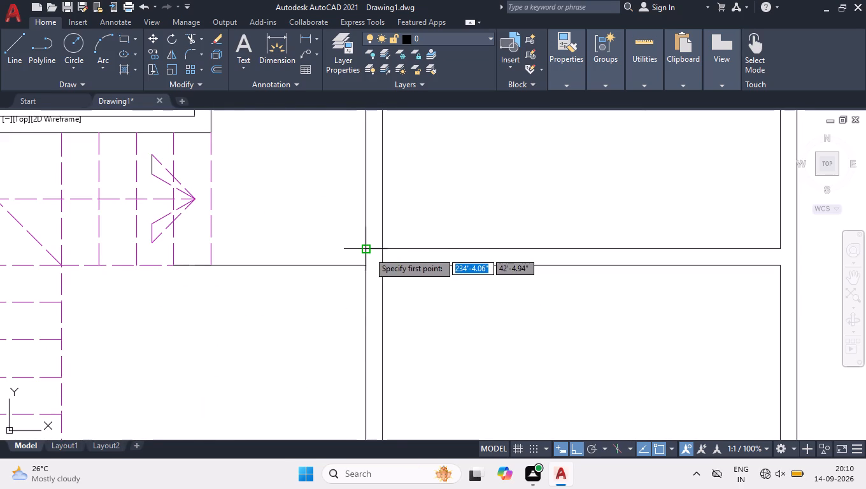
{"action": "scroll", "coordinate": [369, 252], "scroll_direction": "up", "scroll_amount": 1}
{"action": "left_click", "coordinate": [363, 312]}
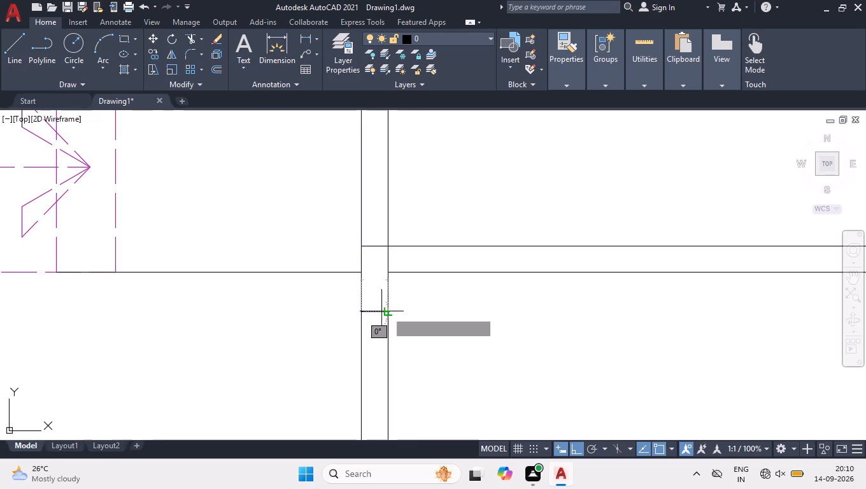
{"action": "left_click", "coordinate": [390, 309]}
{"action": "key", "text": "space"}
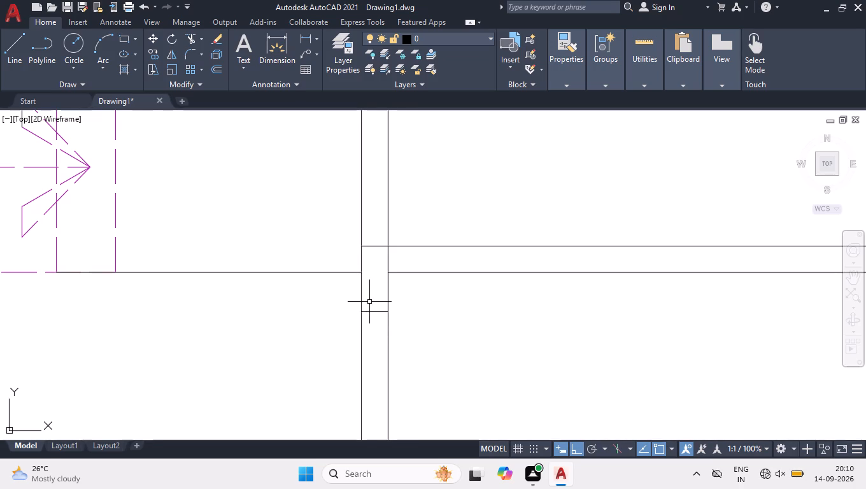
Trim the partition's room-side line between the two horizontal wall lines to clean up the junction.
{"action": "key", "text": "t"}
{"action": "key", "text": "r"}
{"action": "key", "text": "space"}
{"action": "left_click", "coordinate": [382, 257]}
{"action": "left_click", "coordinate": [394, 257]}
{"action": "key", "text": "space"}
{"action": "scroll", "coordinate": [399, 308], "scroll_direction": "down", "scroll_amount": 2}
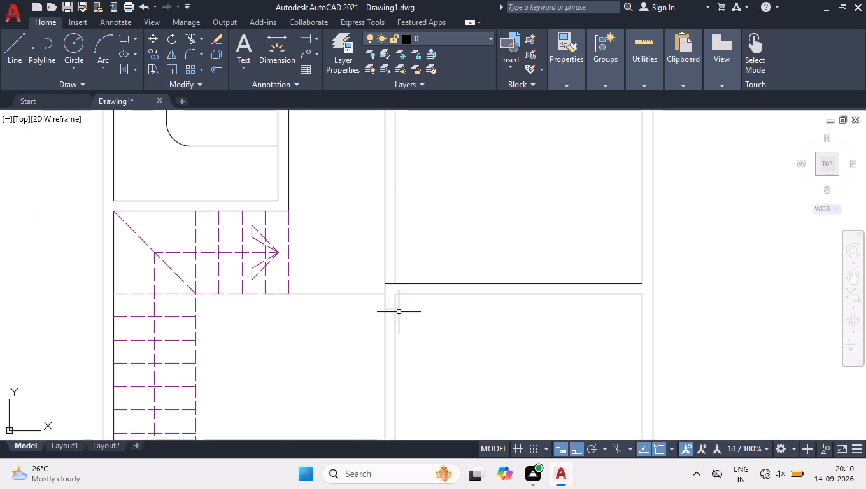
{"action": "scroll", "coordinate": [401, 331], "scroll_direction": "down", "scroll_amount": 2}
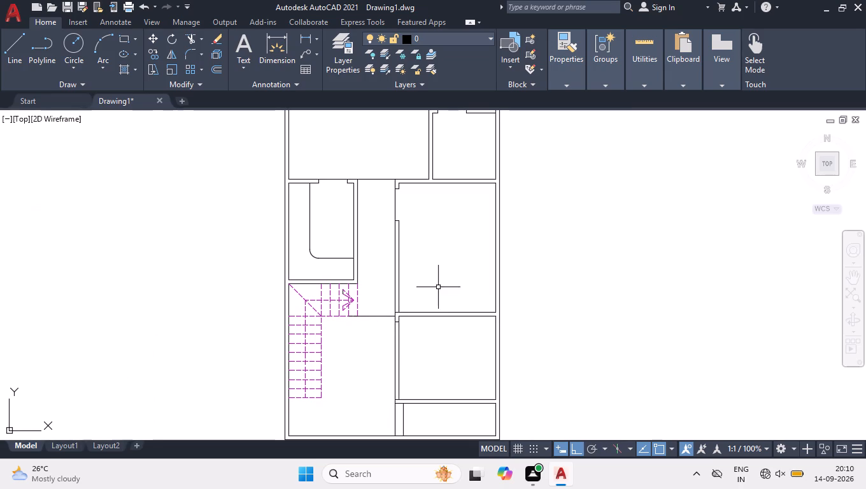
Draw a short line across the vertical partition, level with the bottom wall line of the upper room beside the corridor.
{"action": "scroll", "coordinate": [409, 285], "scroll_direction": "up", "scroll_amount": 1}
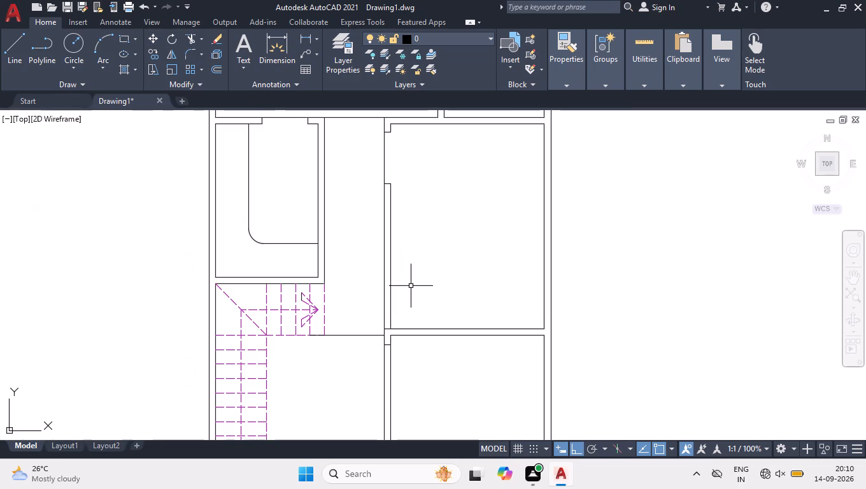
{"action": "key", "text": "l"}
{"action": "key", "text": "Return"}
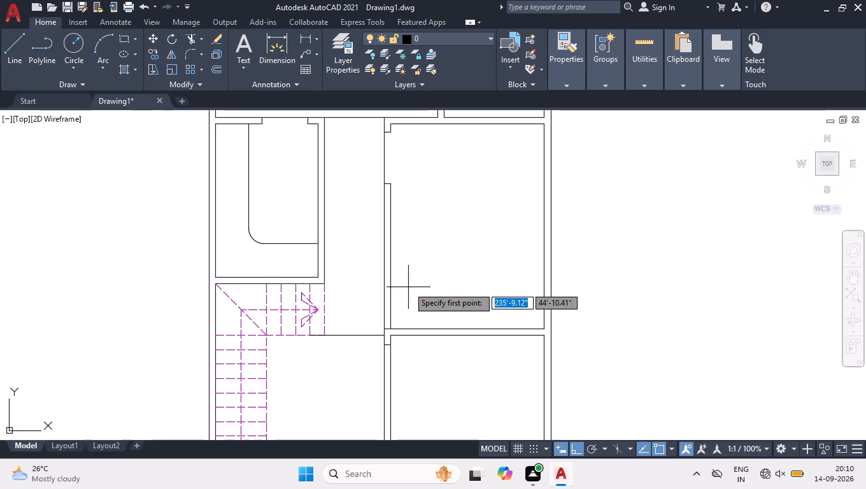
{"action": "scroll", "coordinate": [381, 281], "scroll_direction": "up", "scroll_amount": 1}
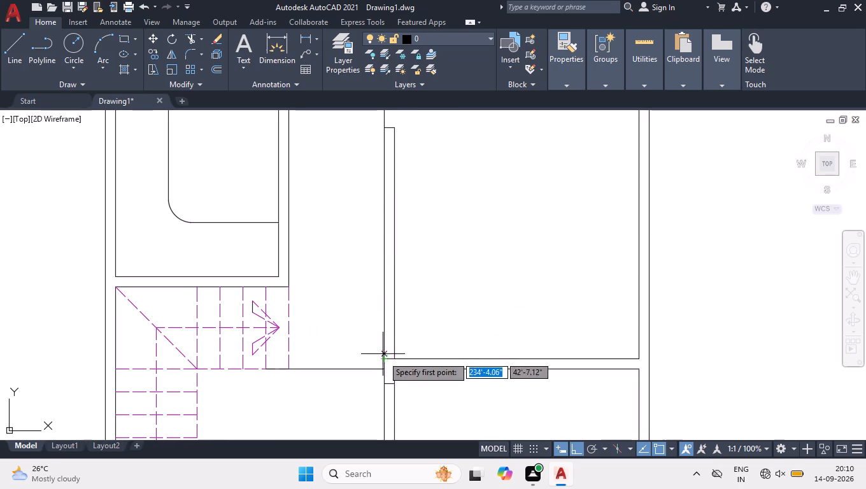
{"action": "left_click", "coordinate": [383, 357]}
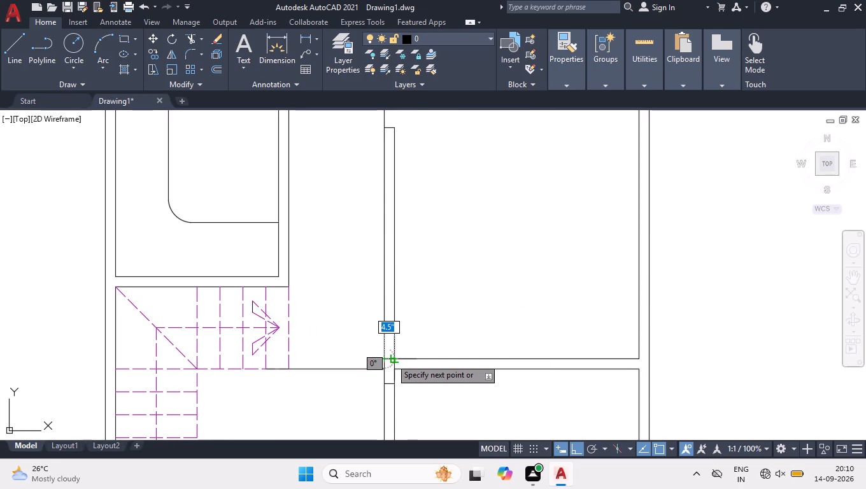
{"action": "left_click", "coordinate": [394, 357]}
{"action": "key", "text": "space"}
Move the short cross line 3' up along the partition to mark the door opening's upper edge.
{"action": "scroll", "coordinate": [387, 349], "scroll_direction": "up", "scroll_amount": 3}
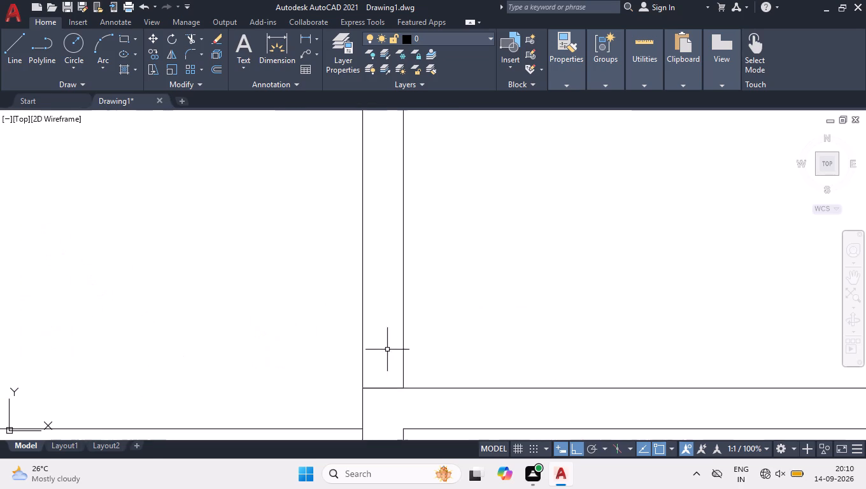
{"action": "left_click", "coordinate": [357, 362]}
{"action": "left_click", "coordinate": [425, 400]}
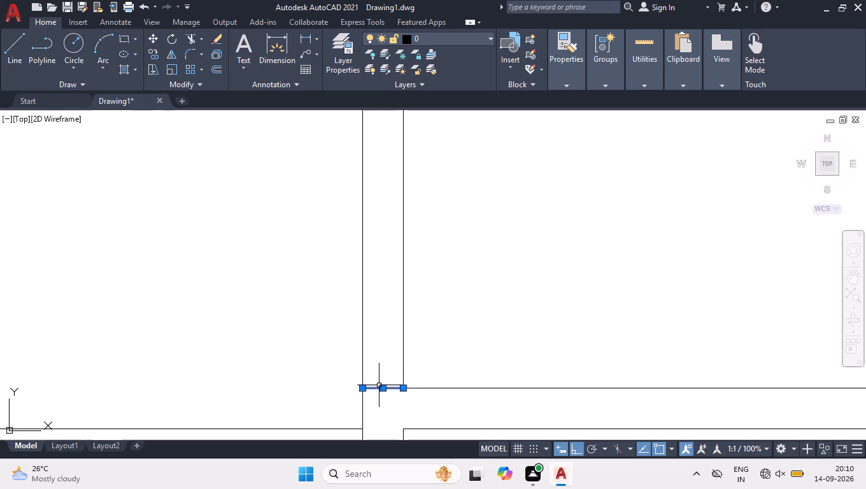
{"action": "left_click", "coordinate": [384, 388]}
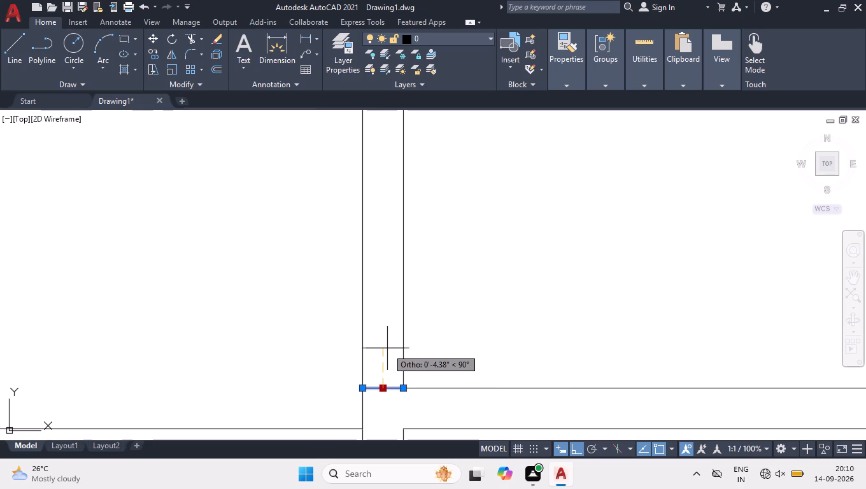
{"action": "type", "text": "3'"}
{"action": "key", "text": "Return"}
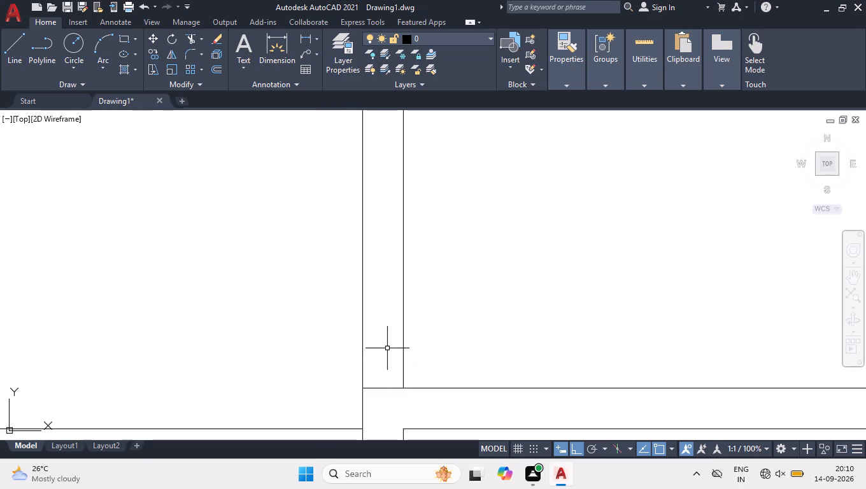
{"action": "scroll", "coordinate": [387, 348], "scroll_direction": "down", "scroll_amount": 4}
{"action": "scroll", "coordinate": [387, 339], "scroll_direction": "up", "scroll_amount": 2}
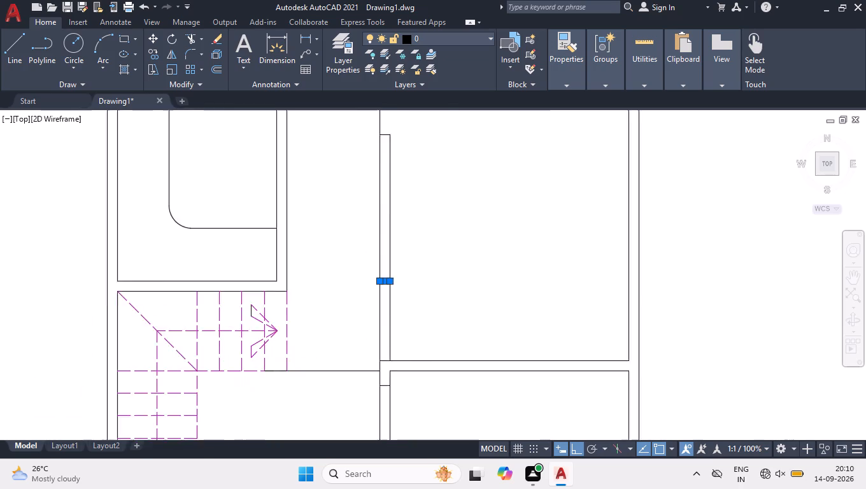
{"action": "key", "text": "space"}
{"action": "key", "text": "space"}
{"action": "key", "text": "space"}
Trim the partition's room-side line between the moved cross line and the upper room's bottom wall to open the doorway.
{"action": "type", "text": "TR"}
{"action": "key", "text": "space"}
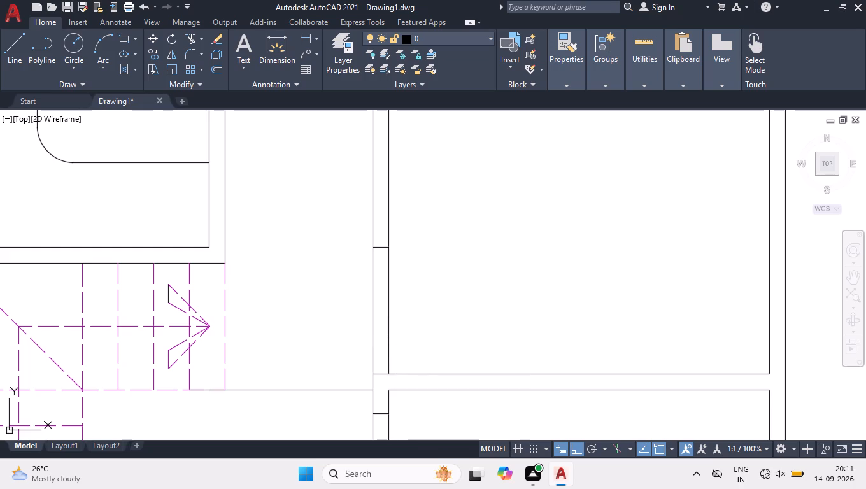
{"action": "left_click", "coordinate": [382, 330]}
{"action": "left_click", "coordinate": [415, 329]}
{"action": "key", "text": "space"}
Offset the short cross line at the top of the lower room's partition 3' downward.
{"action": "scroll", "coordinate": [411, 326], "scroll_direction": "down", "scroll_amount": 3}
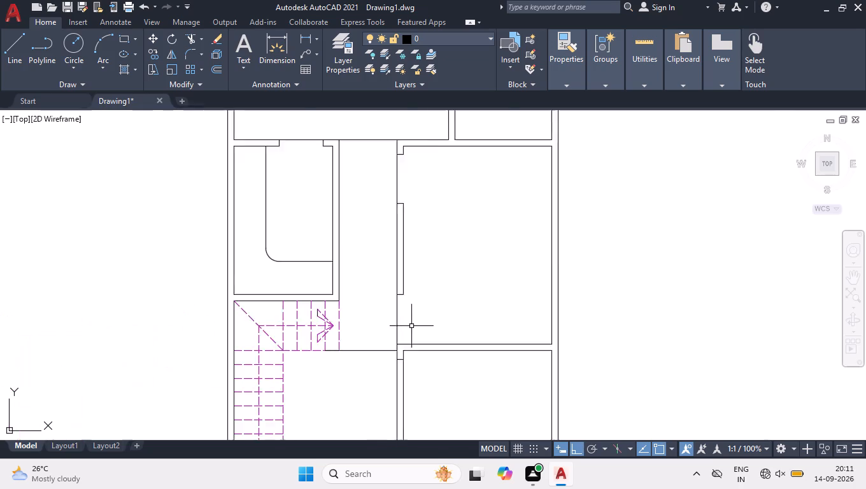
{"action": "scroll", "coordinate": [372, 315], "scroll_direction": "down", "scroll_amount": 2}
{"action": "scroll", "coordinate": [358, 353], "scroll_direction": "up", "scroll_amount": 2}
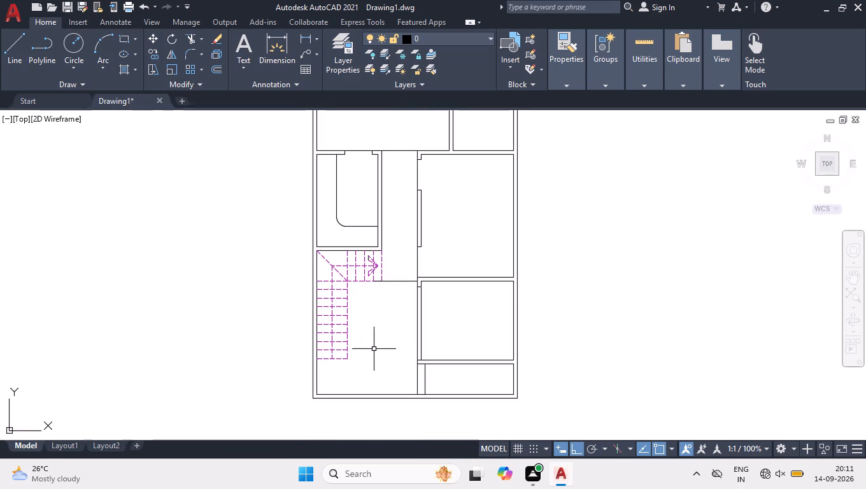
{"action": "scroll", "coordinate": [374, 346], "scroll_direction": "up", "scroll_amount": 1}
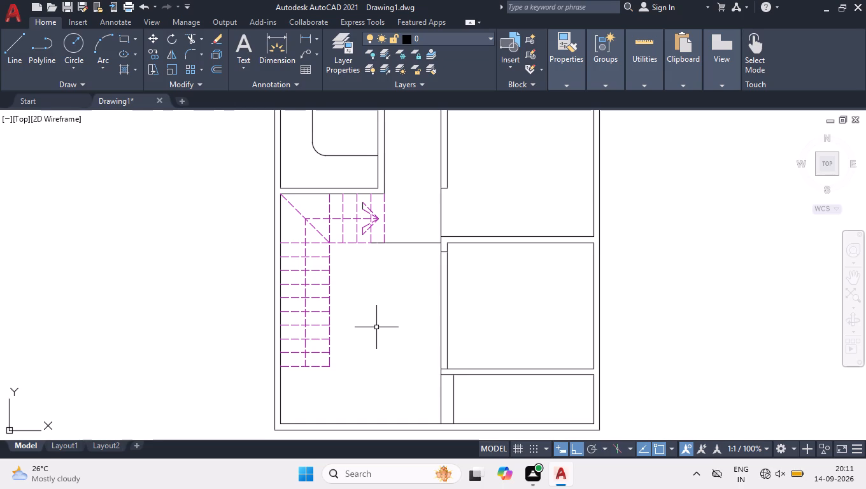
{"action": "type", "text": "OFF"}
{"action": "key", "text": "Return"}
{"action": "key", "text": "3"}
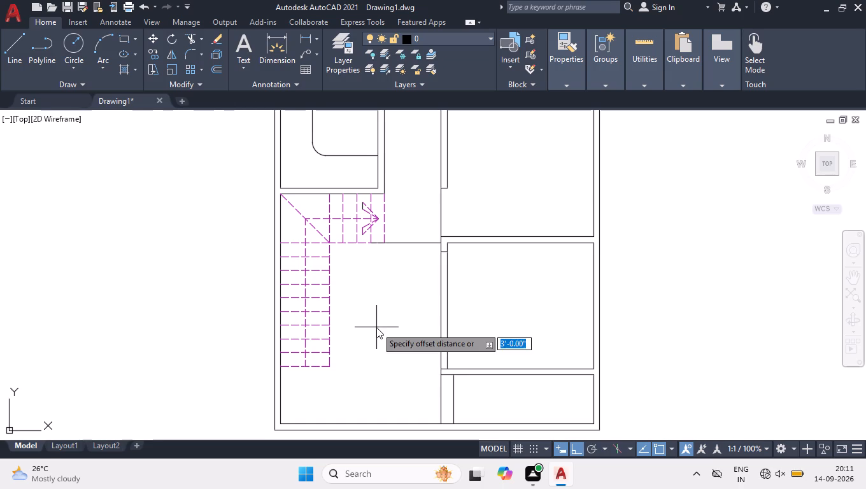
{"action": "key", "text": "apostrophe"}
{"action": "key", "text": "Return"}
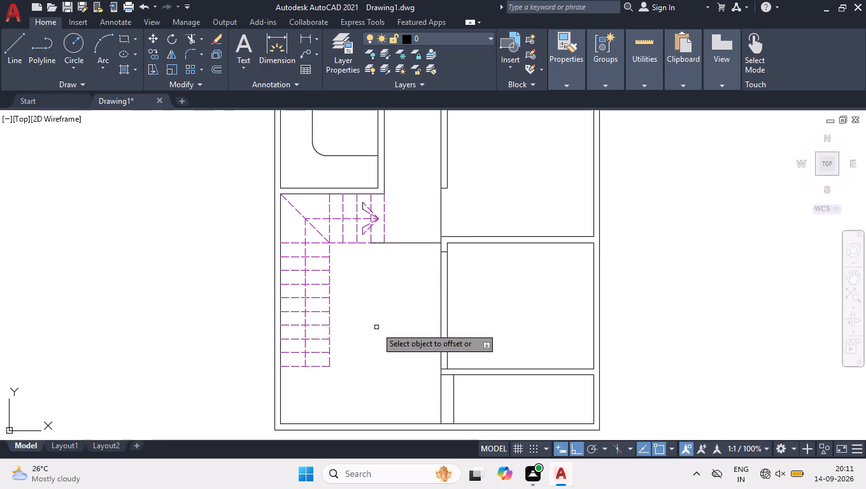
{"action": "scroll", "coordinate": [427, 274], "scroll_direction": "up", "scroll_amount": 1}
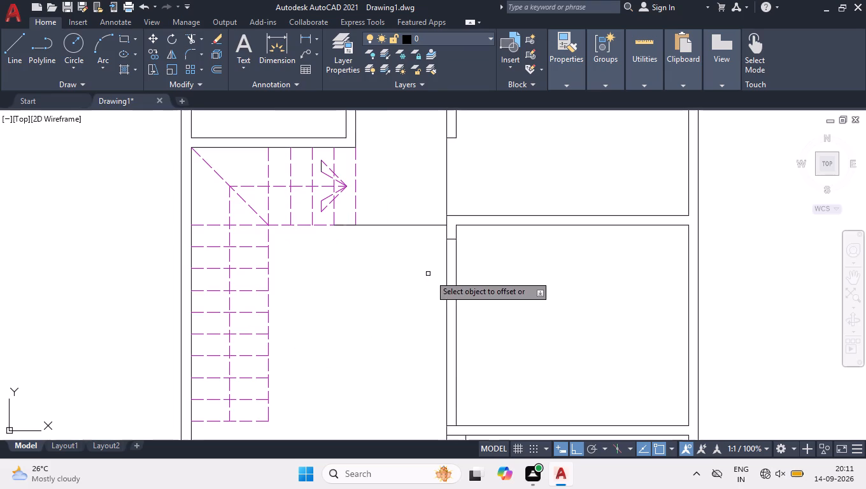
{"action": "left_click", "coordinate": [455, 239]}
{"action": "left_click", "coordinate": [463, 280]}
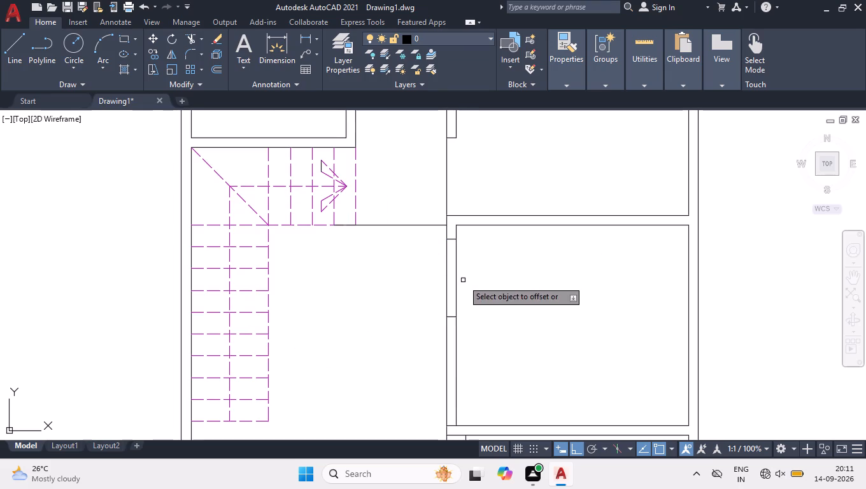
{"action": "key", "text": "space"}
Trim the partition's room-side line between the two cross lines to open the lower room's doorway.
{"action": "type", "text": "TR"}
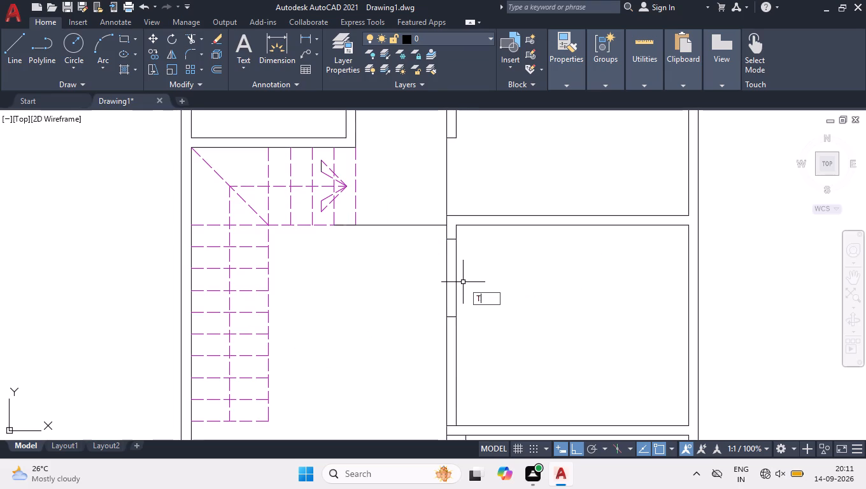
{"action": "key", "text": "space"}
{"action": "left_click", "coordinate": [463, 282]}
{"action": "left_click", "coordinate": [451, 285]}
{"action": "key", "text": "space"}
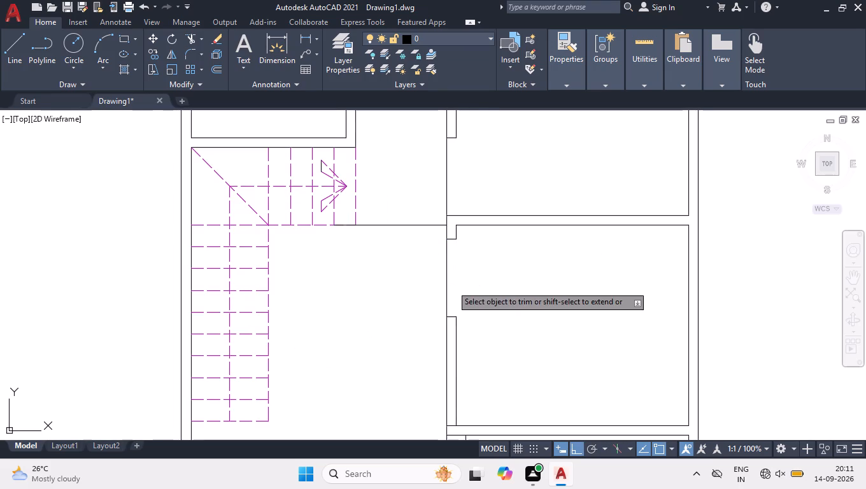
Draw a stepped line from the stair-side wall end: about 1' down, 3' across, 2'-6" down, and across to the partition at the doorway's lower edge.
{"action": "key", "text": "l"}
{"action": "key", "text": "Return"}
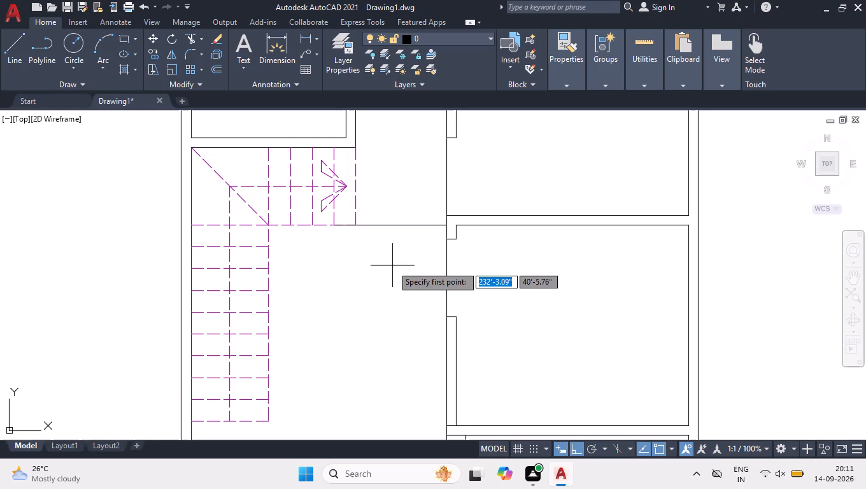
{"action": "left_click", "coordinate": [335, 226]}
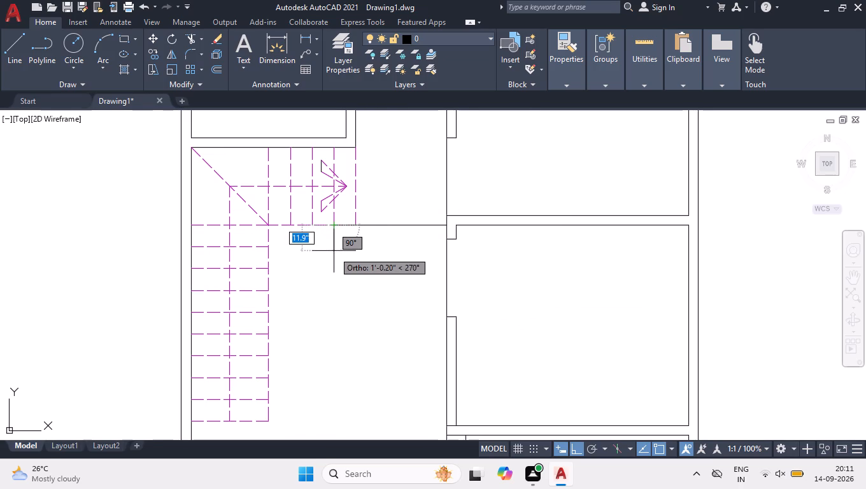
{"action": "left_click", "coordinate": [334, 252]}
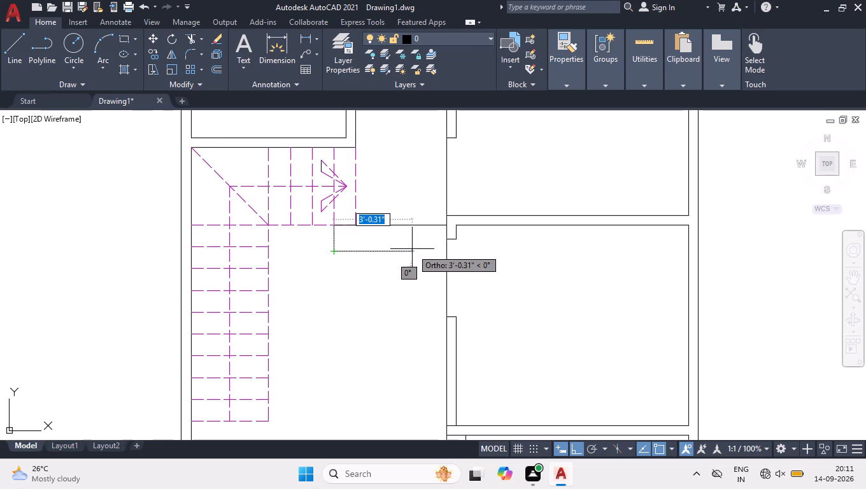
{"action": "left_click", "coordinate": [415, 250]}
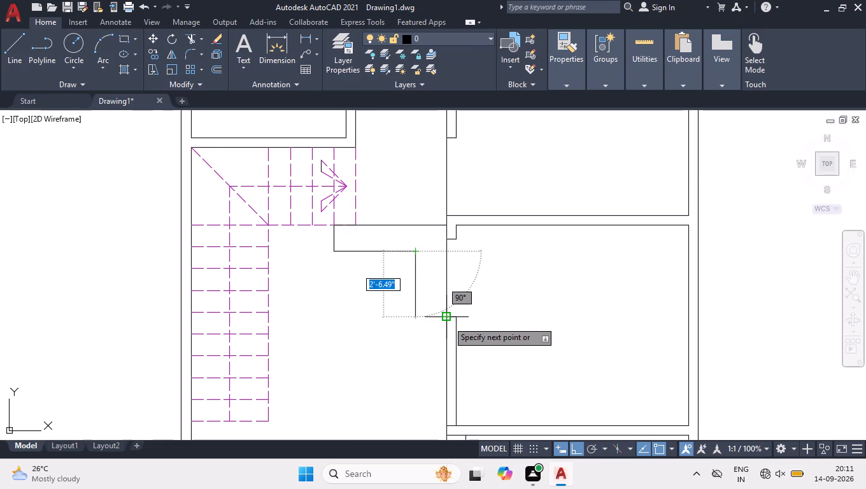
{"action": "left_click", "coordinate": [425, 318]}
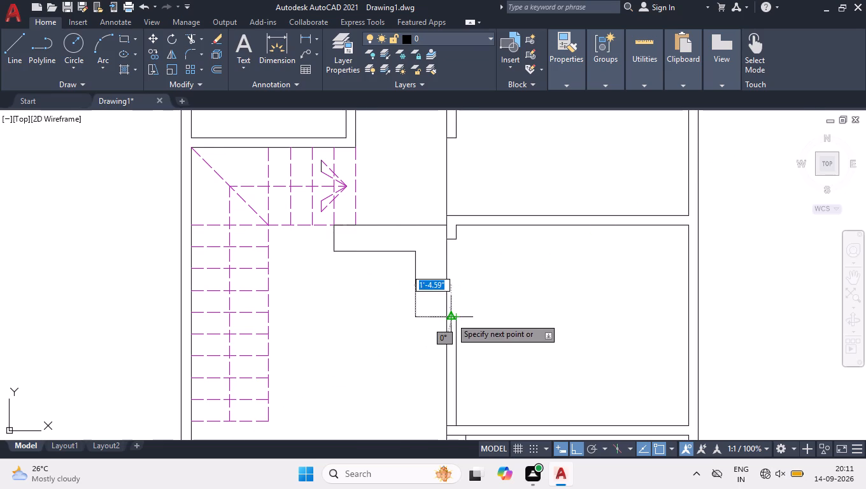
{"action": "left_click", "coordinate": [444, 318]}
{"action": "key", "text": "space"}
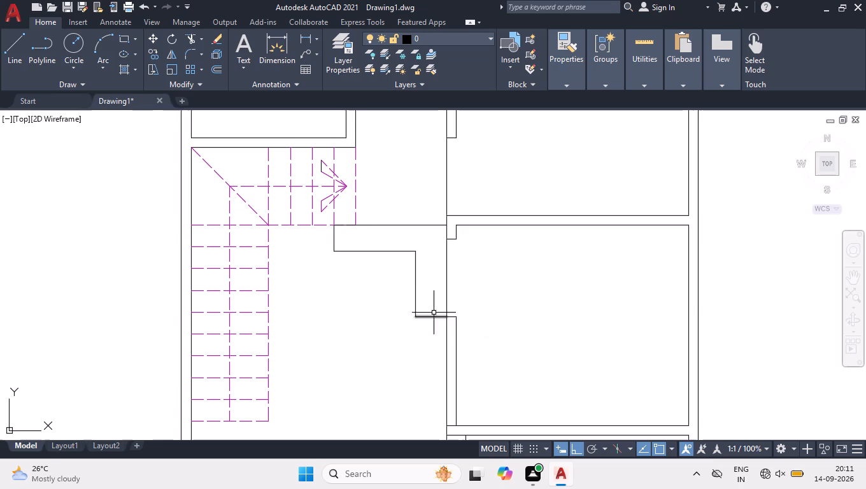
Fillet the stepped outline's corners with a 5" radius, beginning at the corner nearest the stairs.
{"action": "key", "text": "f"}
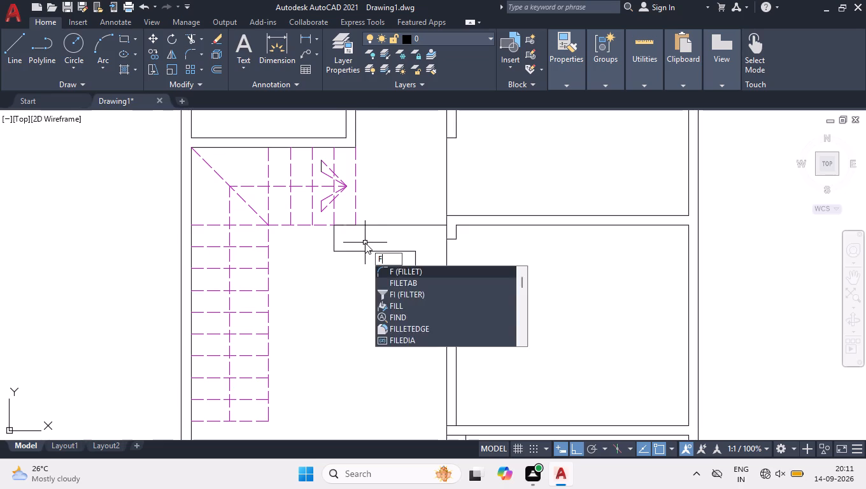
{"action": "key", "text": "Return"}
{"action": "key", "text": "r"}
{"action": "key", "text": "Return"}
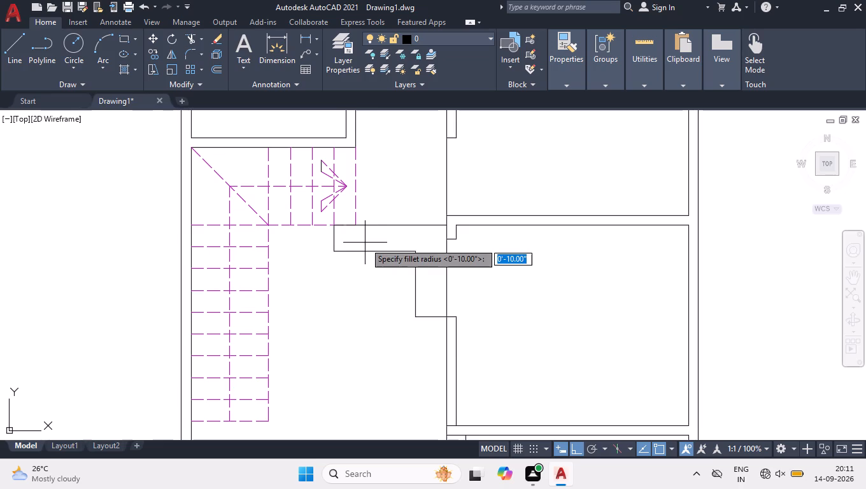
{"action": "key", "text": "5"}
{"action": "key", "text": "Return"}
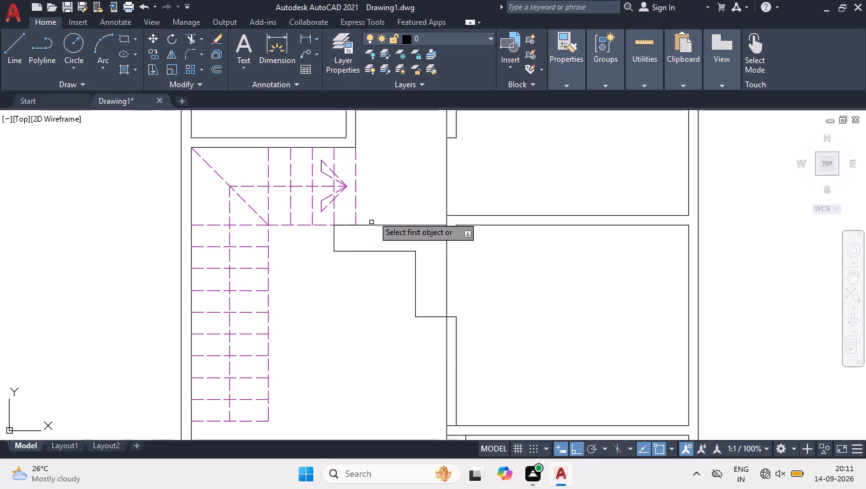
{"action": "left_click", "coordinate": [333, 243]}
{"action": "left_click", "coordinate": [346, 251]}
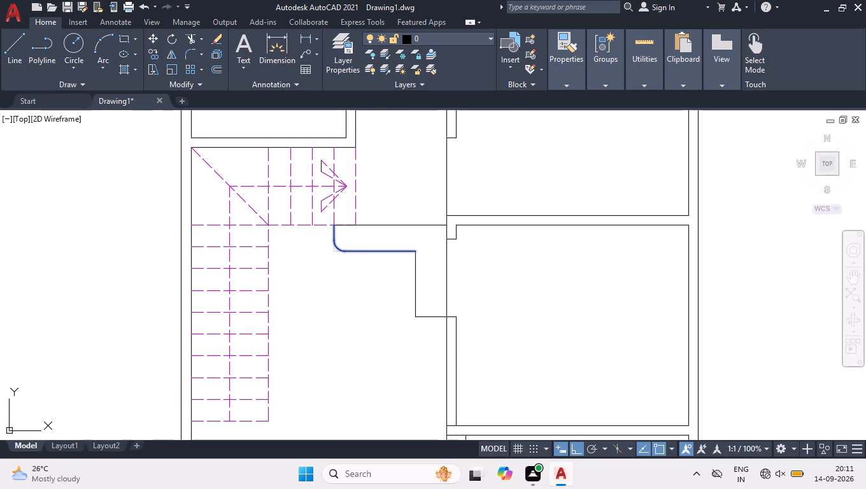
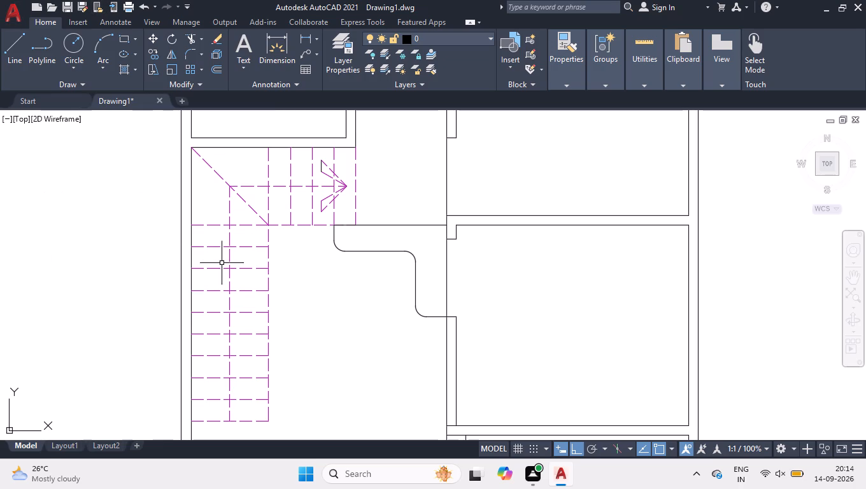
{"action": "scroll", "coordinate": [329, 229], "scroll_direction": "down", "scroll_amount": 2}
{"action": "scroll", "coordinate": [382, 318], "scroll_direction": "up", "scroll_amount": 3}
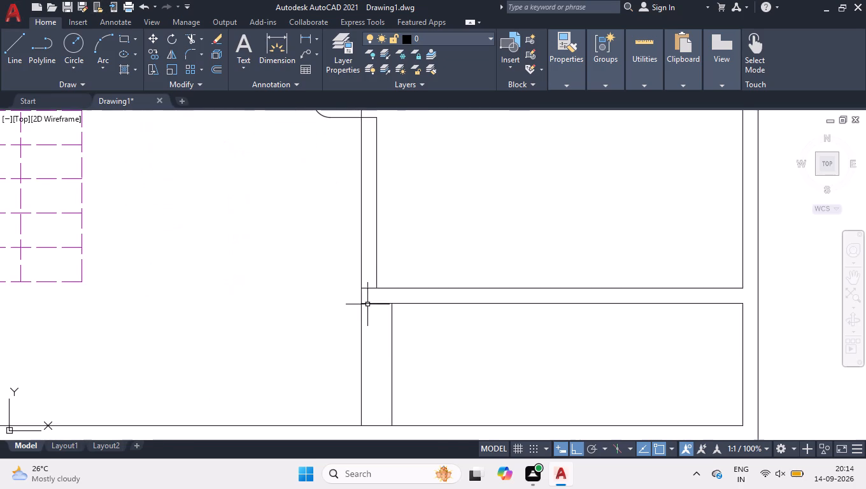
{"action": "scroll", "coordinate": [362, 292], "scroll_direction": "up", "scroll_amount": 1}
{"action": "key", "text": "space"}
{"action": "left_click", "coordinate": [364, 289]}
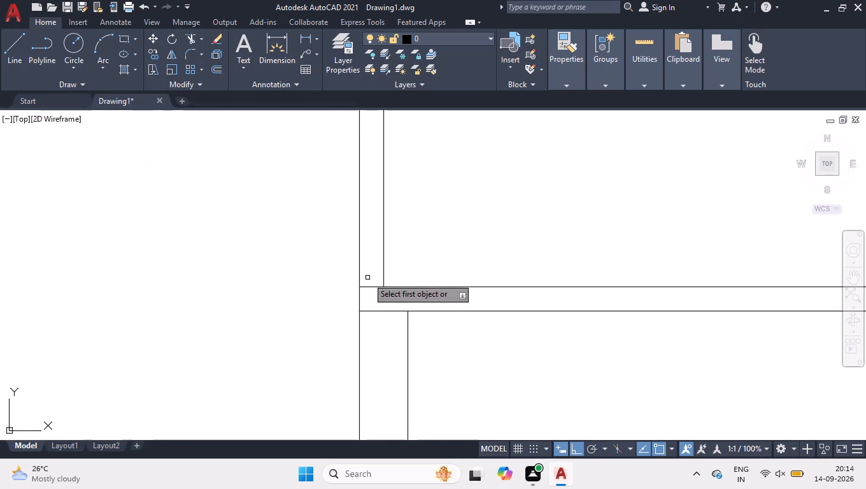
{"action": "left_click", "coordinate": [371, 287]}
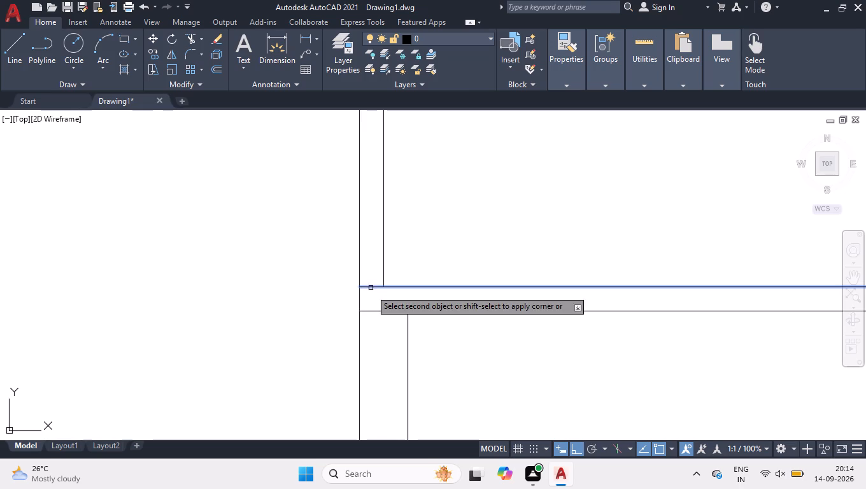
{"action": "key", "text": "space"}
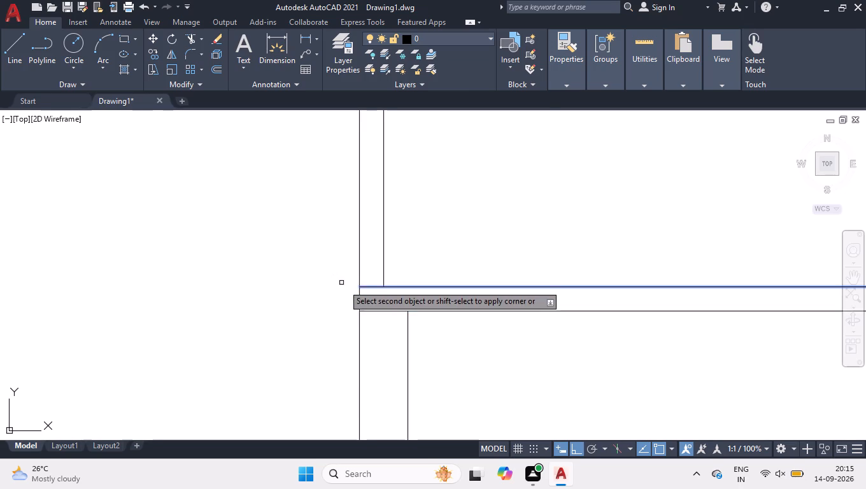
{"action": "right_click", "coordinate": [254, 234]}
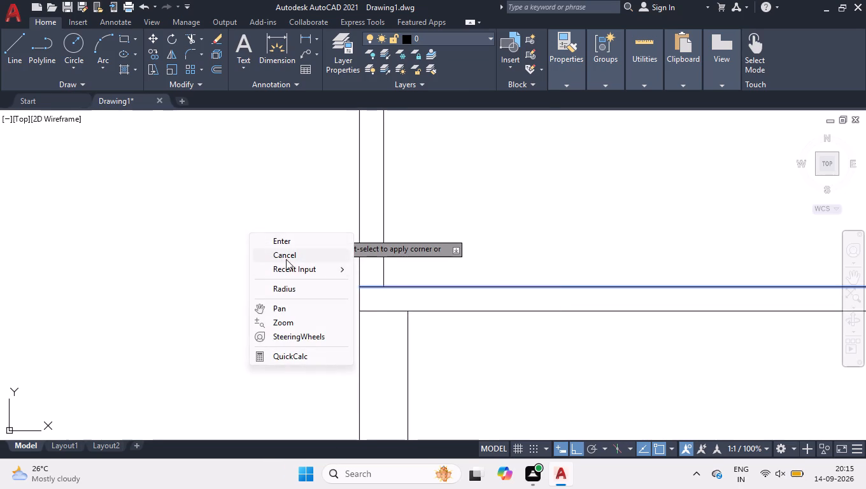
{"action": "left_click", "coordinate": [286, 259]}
Trim the short piece of the lower room's bottom wall line that crosses the partition.
{"action": "type", "text": "TR"}
{"action": "key", "text": "space"}
{"action": "left_click", "coordinate": [376, 288]}
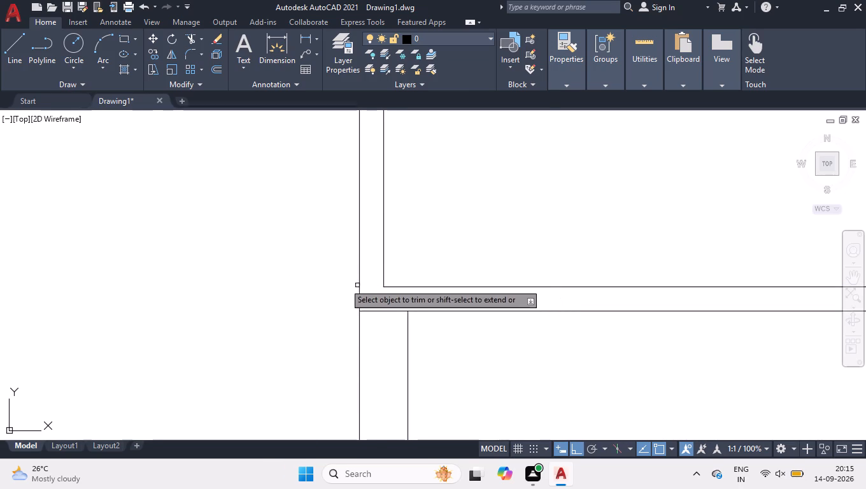
{"action": "scroll", "coordinate": [317, 290], "scroll_direction": "down", "scroll_amount": 3}
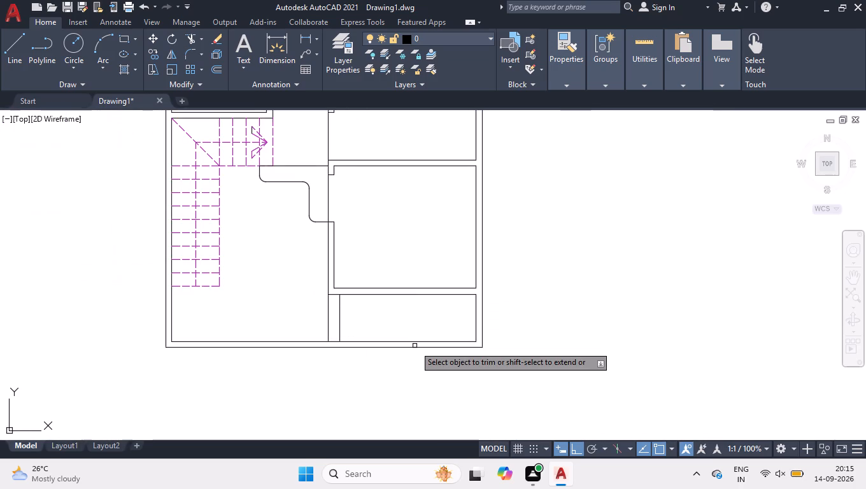
{"action": "left_click", "coordinate": [415, 346]}
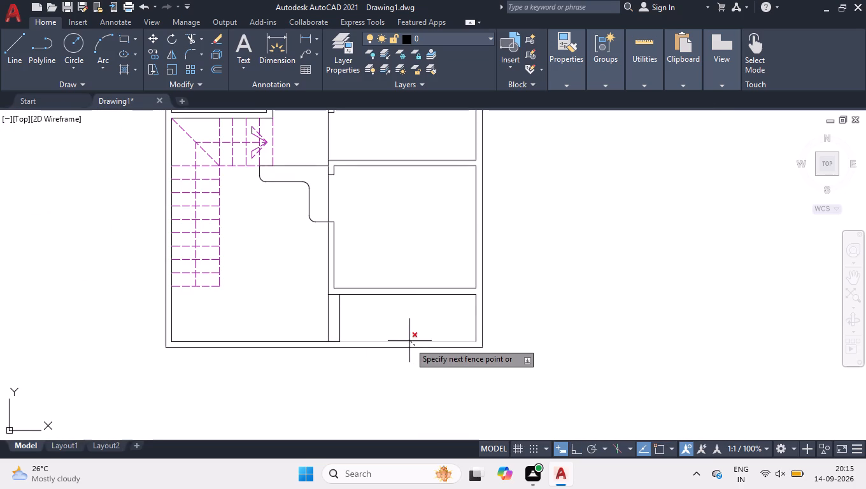
{"action": "left_click", "coordinate": [409, 344]}
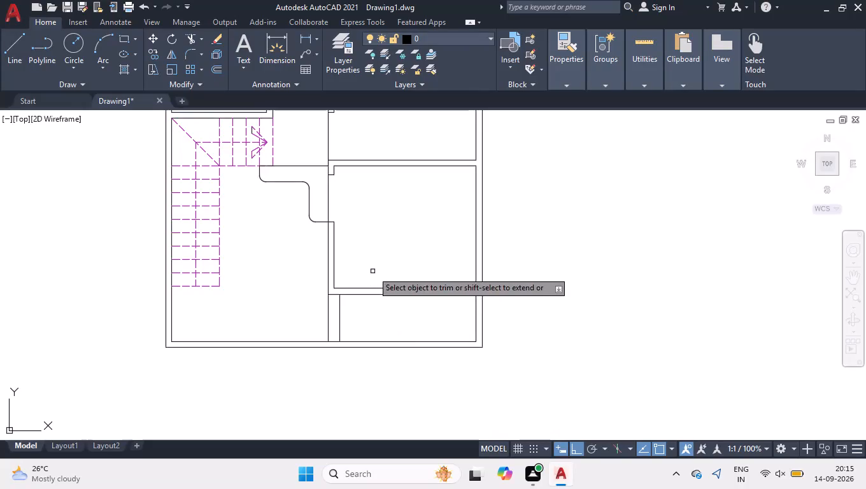
{"action": "scroll", "coordinate": [408, 368], "scroll_direction": "down", "scroll_amount": 2}
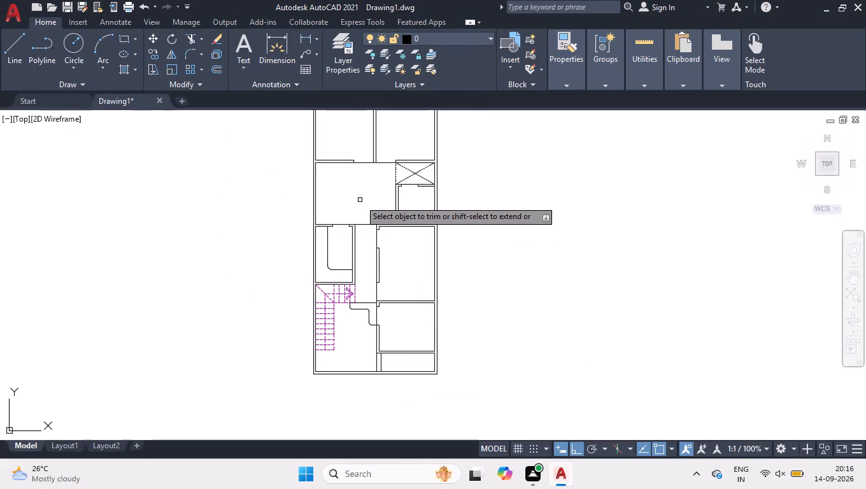
{"action": "key", "text": "space"}
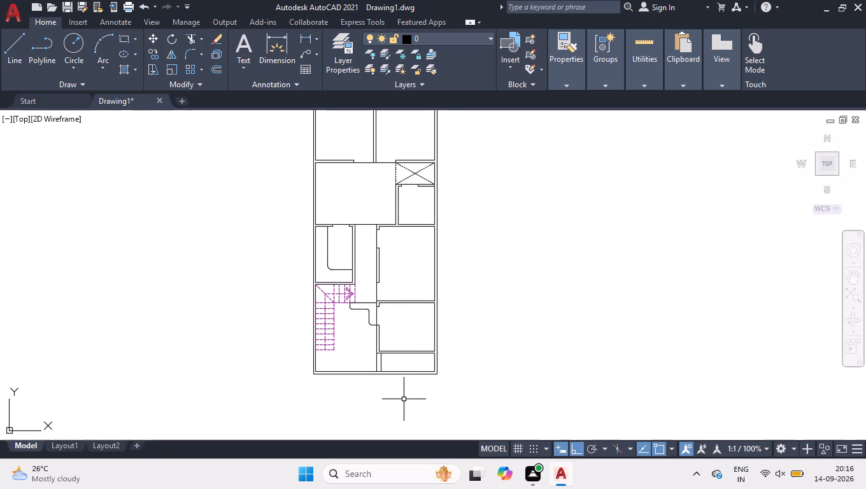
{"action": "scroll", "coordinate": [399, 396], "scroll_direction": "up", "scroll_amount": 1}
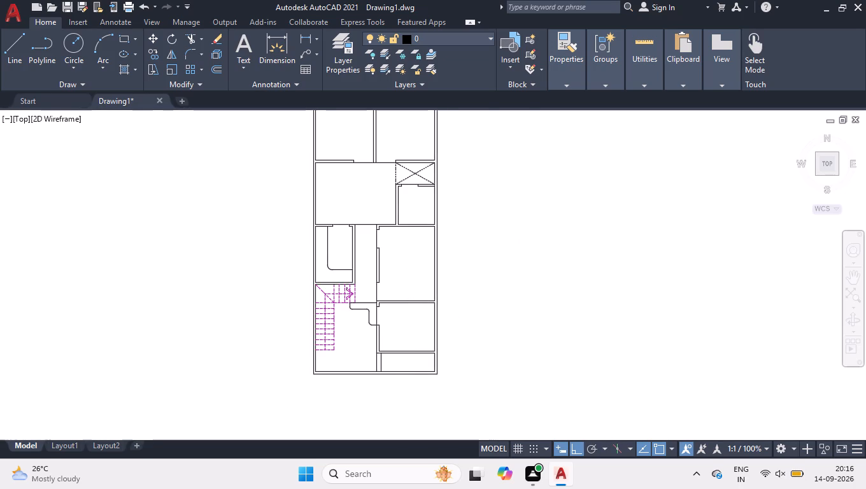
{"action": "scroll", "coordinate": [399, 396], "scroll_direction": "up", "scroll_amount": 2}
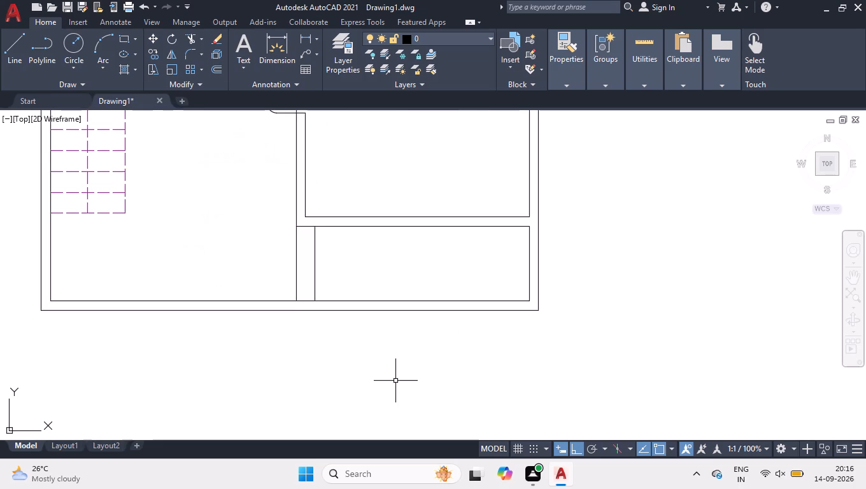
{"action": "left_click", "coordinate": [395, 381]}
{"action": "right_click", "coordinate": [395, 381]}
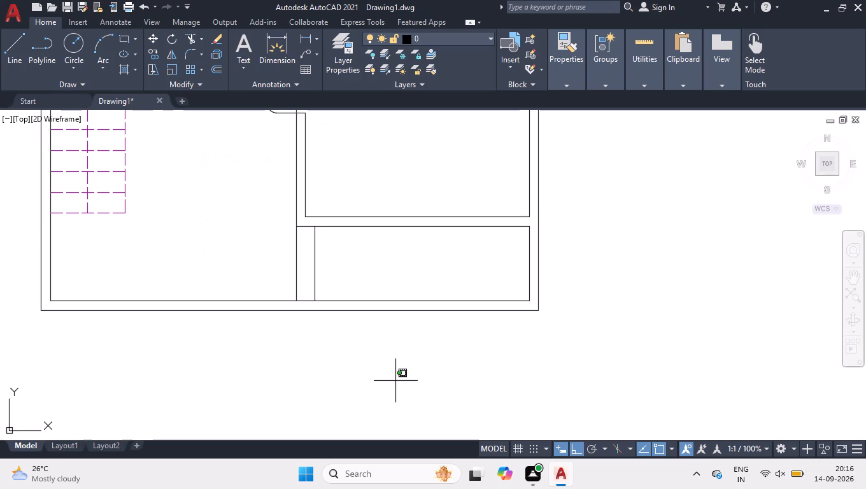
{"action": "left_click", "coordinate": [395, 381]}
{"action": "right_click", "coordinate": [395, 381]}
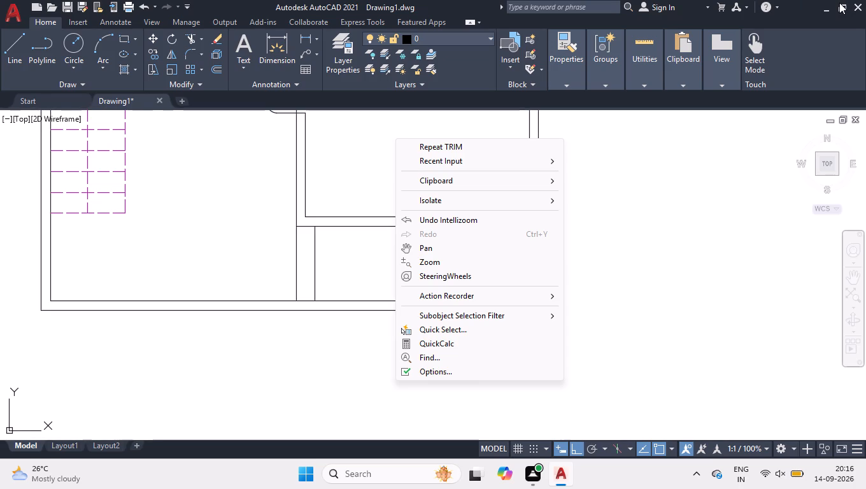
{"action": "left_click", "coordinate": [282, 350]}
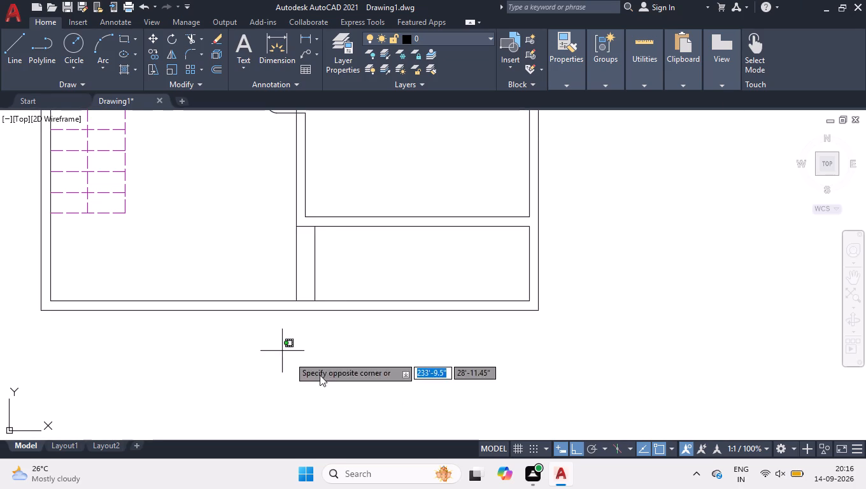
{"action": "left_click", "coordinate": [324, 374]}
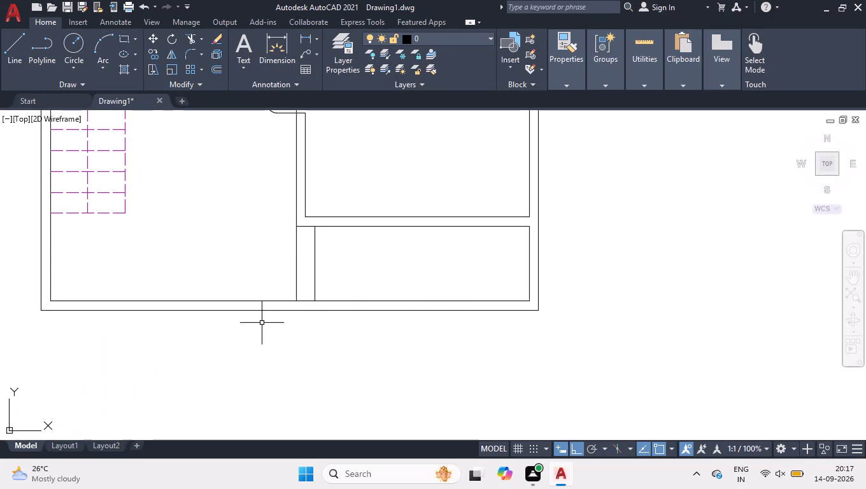
Stretch the lower end of the partition's stair-side line down to the outer face of the bottom exterior wall.
{"action": "left_click", "coordinate": [299, 273]}
{"action": "left_click", "coordinate": [285, 278]}
{"action": "scroll", "coordinate": [282, 298], "scroll_direction": "up", "scroll_amount": 4}
{"action": "left_click", "coordinate": [316, 291]}
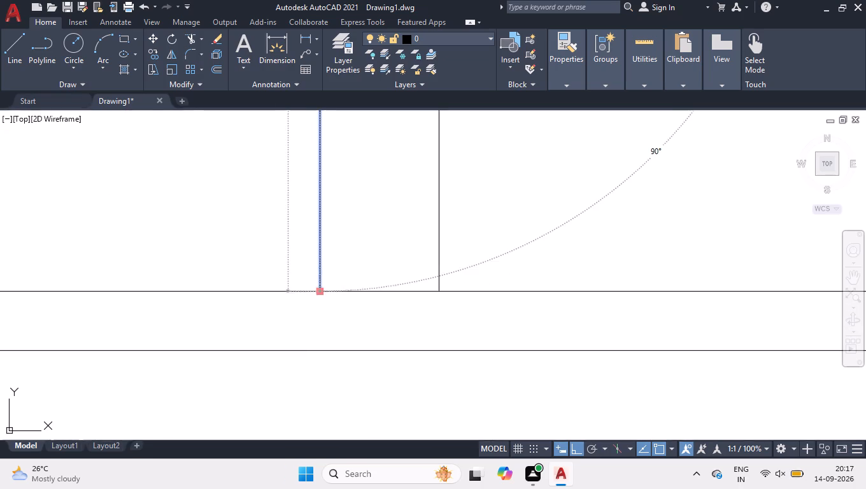
{"action": "left_click", "coordinate": [318, 349]}
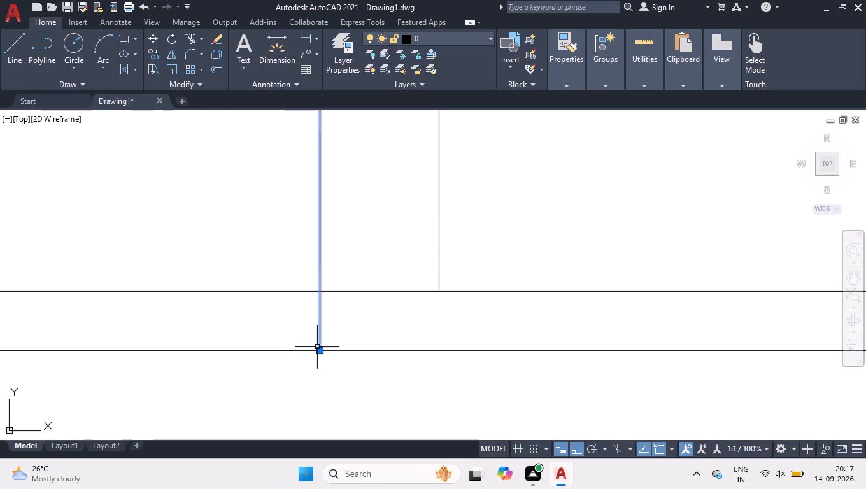
{"action": "right_click", "coordinate": [271, 316]}
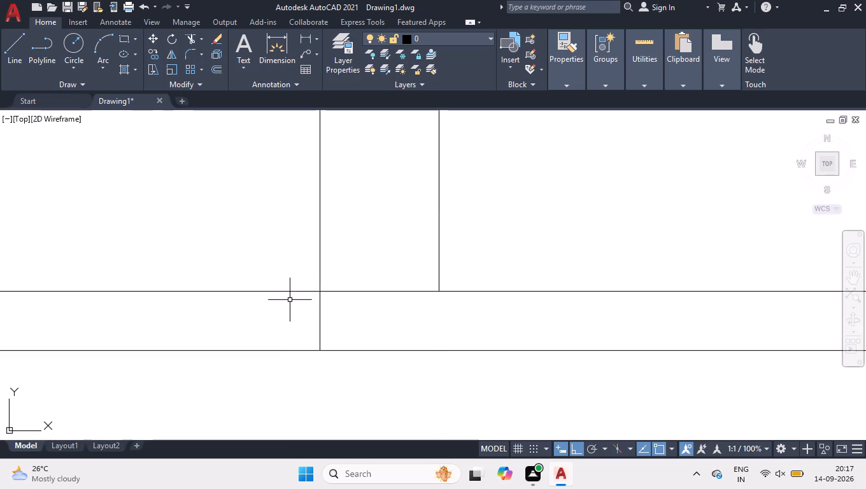
Break the bottom exterior wall's inner line at the point where it meets the partition's stair-side line.
{"action": "scroll", "coordinate": [295, 298], "scroll_direction": "down", "scroll_amount": 3}
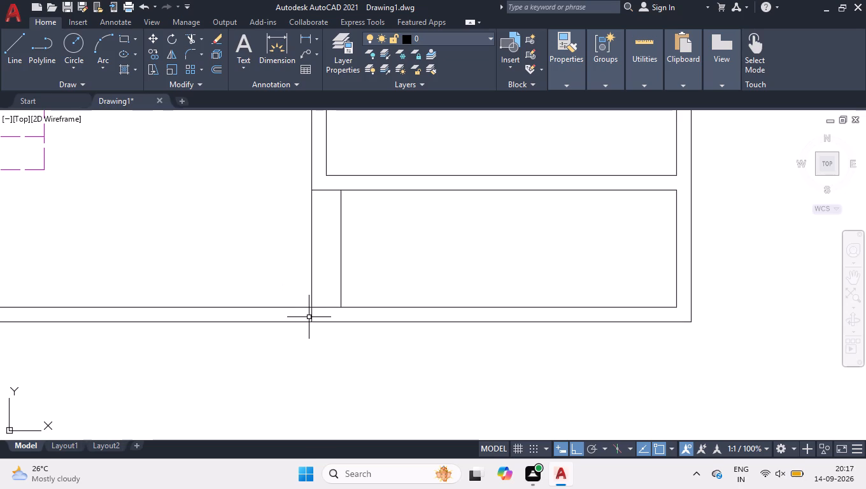
{"action": "type", "text": "BR"}
{"action": "key", "text": "Down"}
{"action": "key", "text": "Return"}
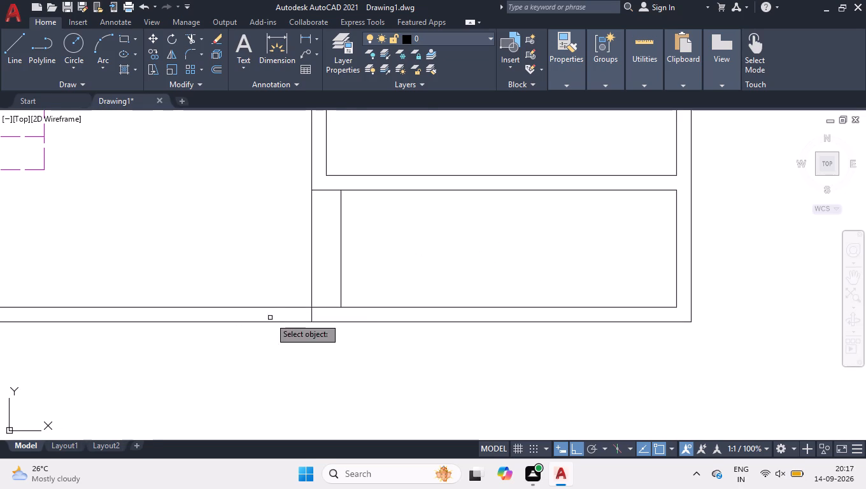
{"action": "scroll", "coordinate": [283, 306], "scroll_direction": "up", "scroll_amount": 2}
{"action": "left_click", "coordinate": [315, 313]}
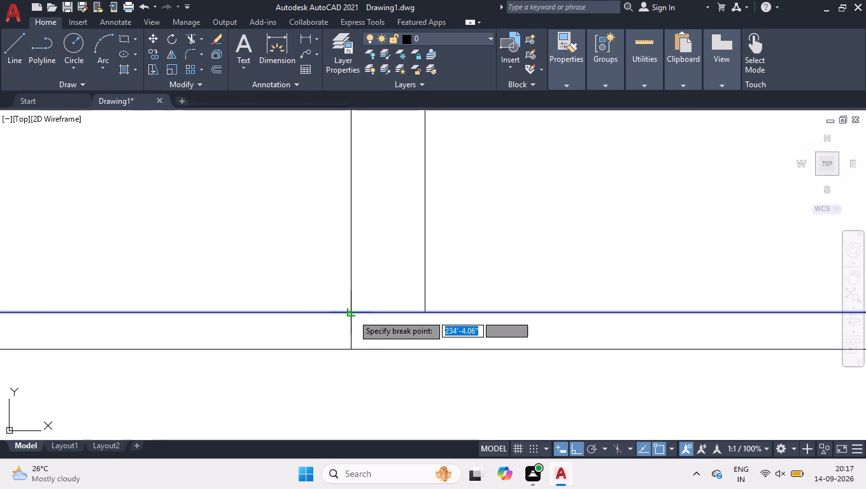
{"action": "left_click", "coordinate": [353, 315]}
Move the stair-side part of the broken line by its midpoint to halfway between the wall's inner and outer faces at the partition.
{"action": "scroll", "coordinate": [353, 315], "scroll_direction": "down", "scroll_amount": 3}
{"action": "scroll", "coordinate": [293, 331], "scroll_direction": "down", "scroll_amount": 2}
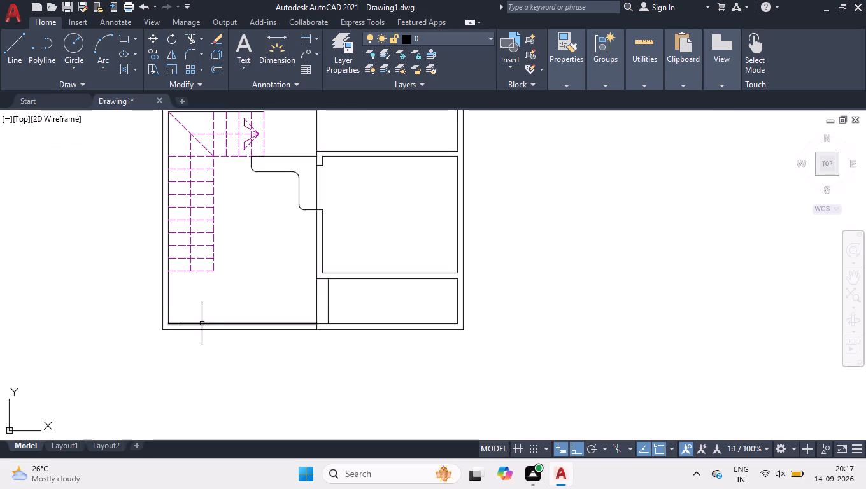
{"action": "scroll", "coordinate": [202, 323], "scroll_direction": "up", "scroll_amount": 2}
{"action": "left_click_drag", "start_coordinate": [232, 336], "coordinate": [231, 320]}
{"action": "left_click", "coordinate": [226, 305]}
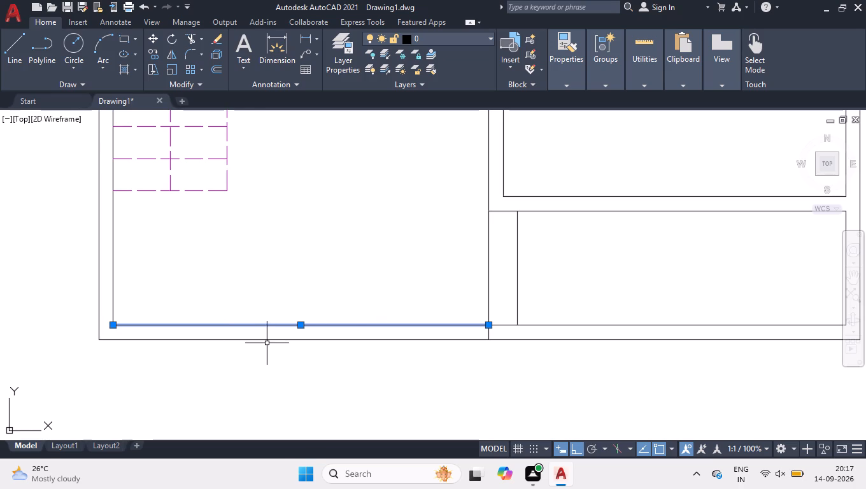
{"action": "scroll", "coordinate": [234, 342], "scroll_direction": "up", "scroll_amount": 1}
{"action": "left_click", "coordinate": [336, 318]}
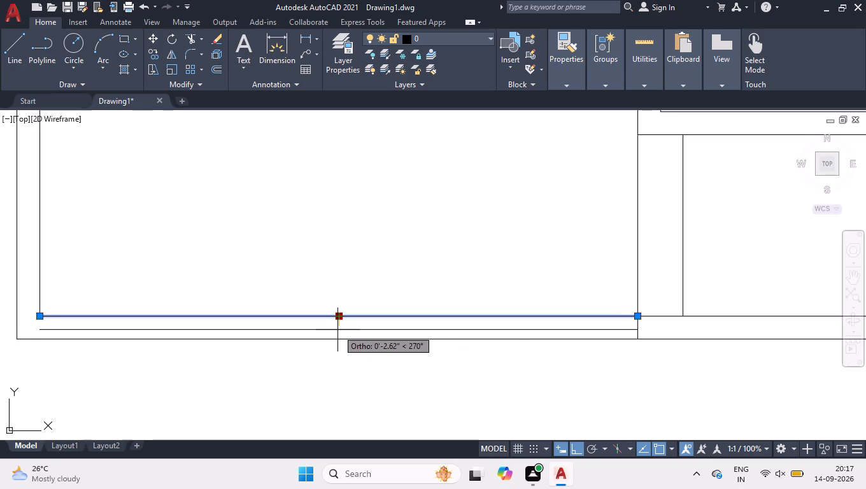
{"action": "type", "text": "M2P"}
{"action": "key", "text": "Return"}
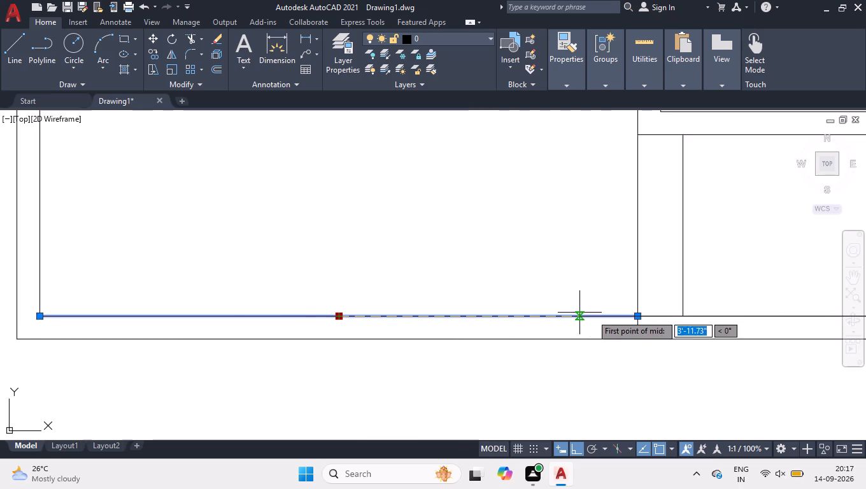
{"action": "left_click", "coordinate": [638, 318]}
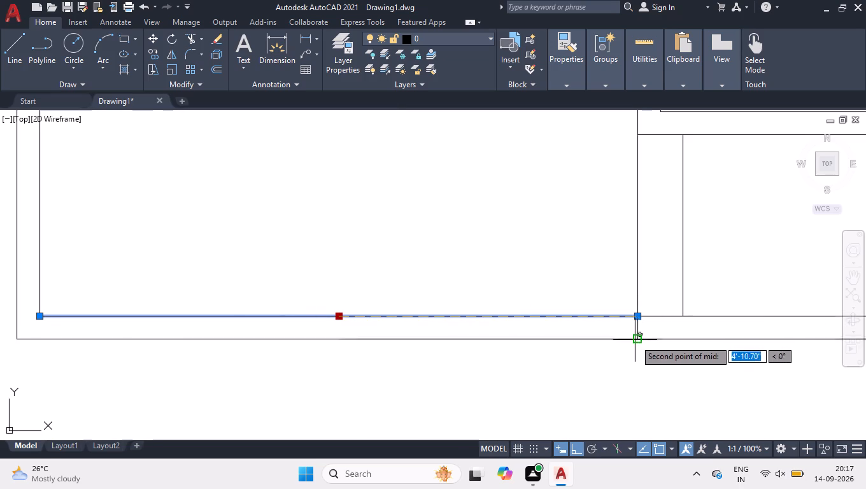
{"action": "left_click", "coordinate": [635, 341]}
Stretch both ends of the centred bottom wall line so it runs from the stair-side exterior wall's inner line to the partition.
{"action": "scroll", "coordinate": [434, 351], "scroll_direction": "down", "scroll_amount": 2}
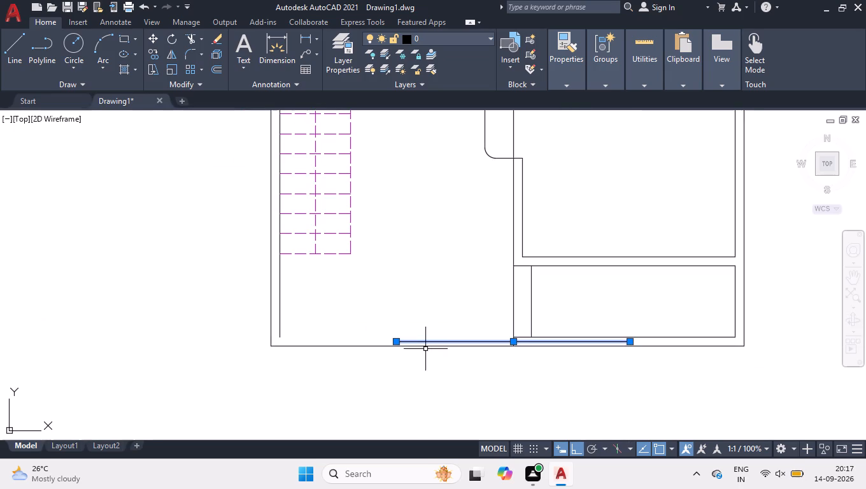
{"action": "scroll", "coordinate": [355, 332], "scroll_direction": "up", "scroll_amount": 2}
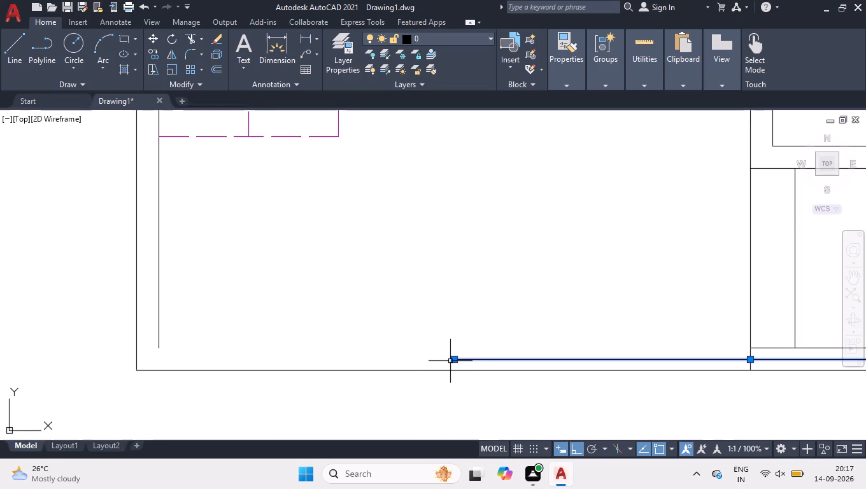
{"action": "left_click", "coordinate": [454, 359]}
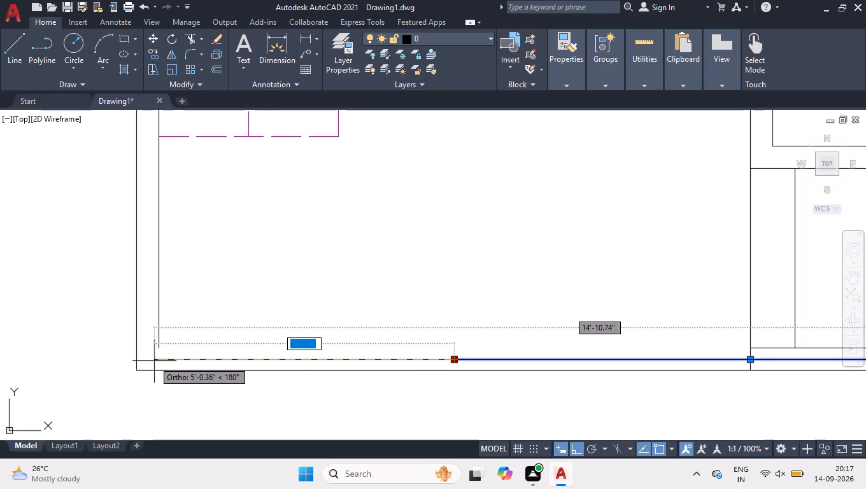
{"action": "left_click", "coordinate": [156, 360]}
{"action": "scroll", "coordinate": [156, 360], "scroll_direction": "down", "scroll_amount": 4}
{"action": "scroll", "coordinate": [298, 325], "scroll_direction": "down", "scroll_amount": 3}
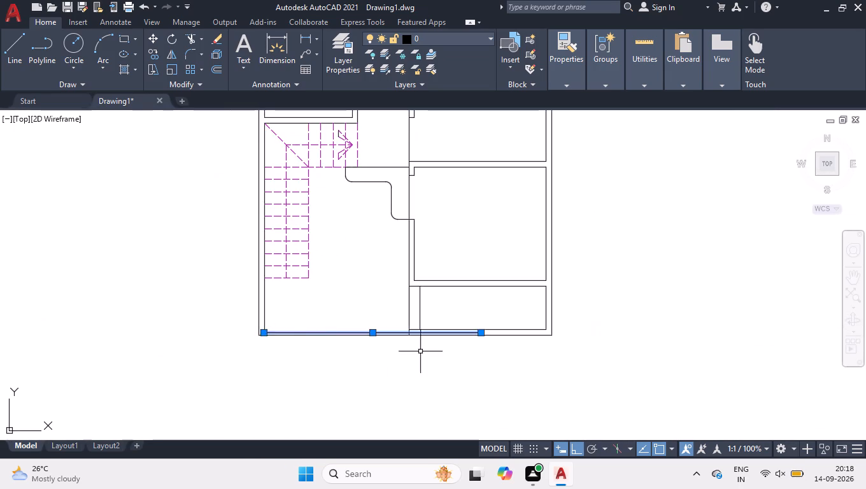
{"action": "scroll", "coordinate": [420, 351], "scroll_direction": "up", "scroll_amount": 3}
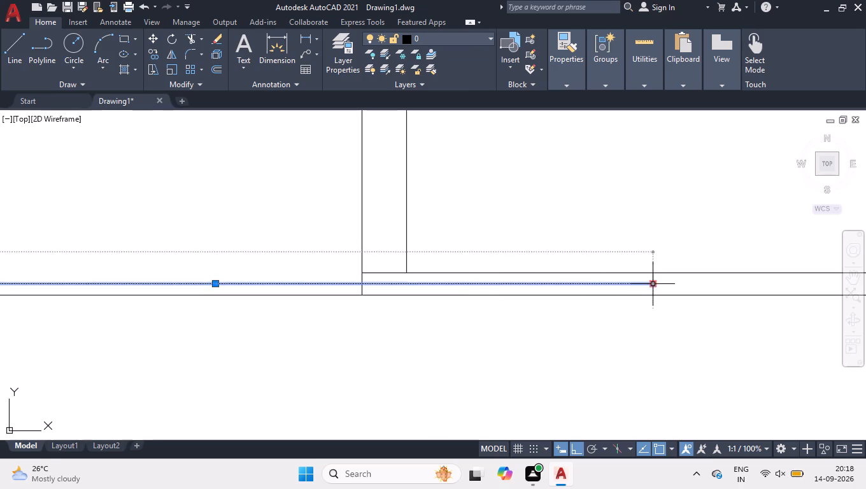
{"action": "left_click", "coordinate": [651, 285]}
{"action": "left_click", "coordinate": [363, 283]}
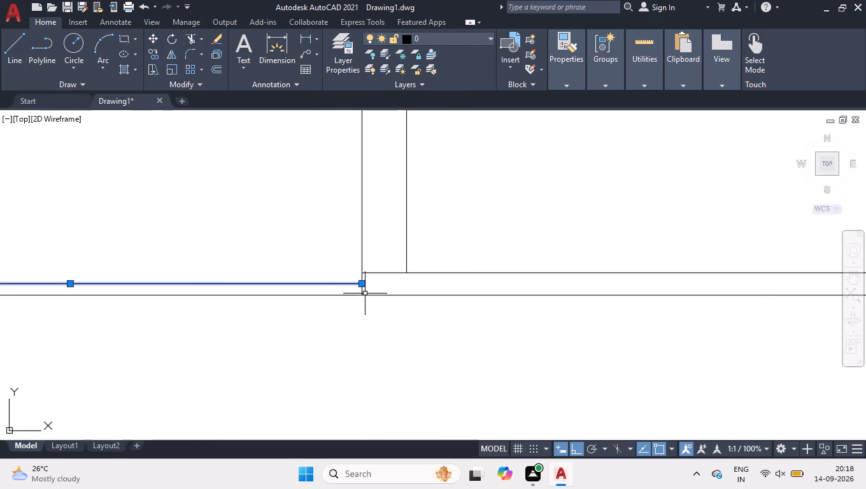
Stretch the lower end of the stair-side exterior wall's inner line down to the centred bottom wall line.
{"action": "scroll", "coordinate": [370, 318], "scroll_direction": "down", "scroll_amount": 3}
{"action": "scroll", "coordinate": [229, 311], "scroll_direction": "up", "scroll_amount": 4}
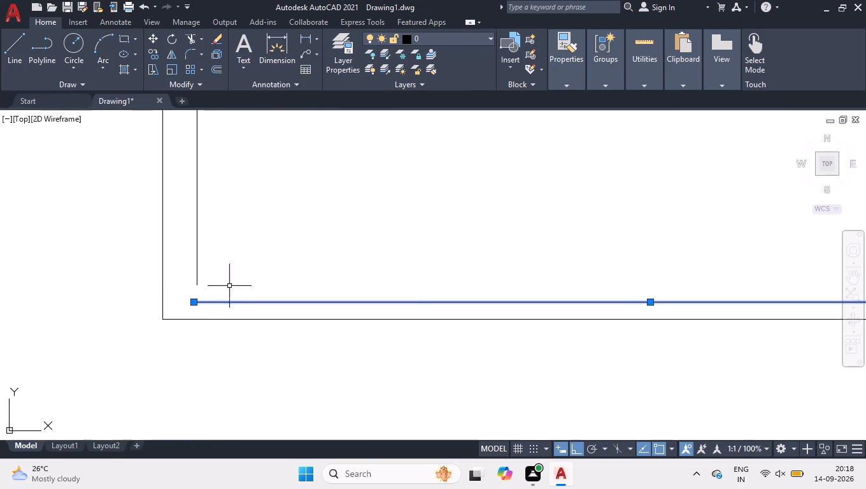
{"action": "left_click", "coordinate": [226, 274]}
{"action": "left_click", "coordinate": [176, 285]}
{"action": "scroll", "coordinate": [192, 309], "scroll_direction": "up", "scroll_amount": 3}
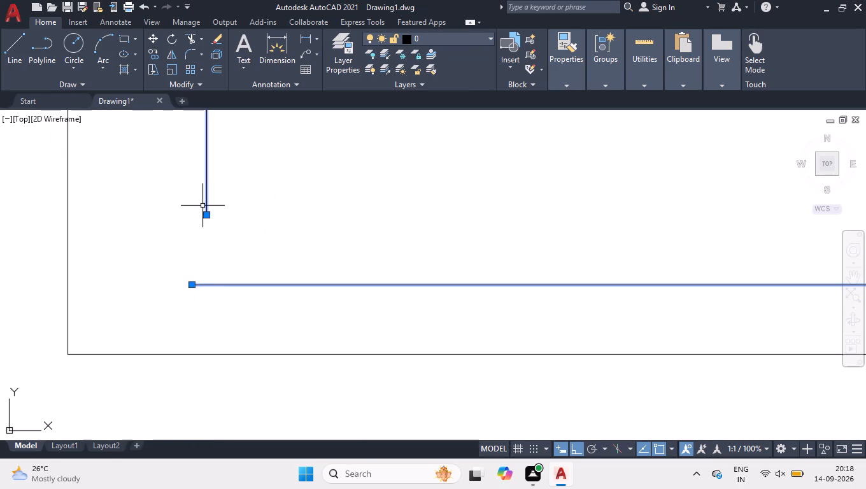
{"action": "left_click", "coordinate": [206, 216]}
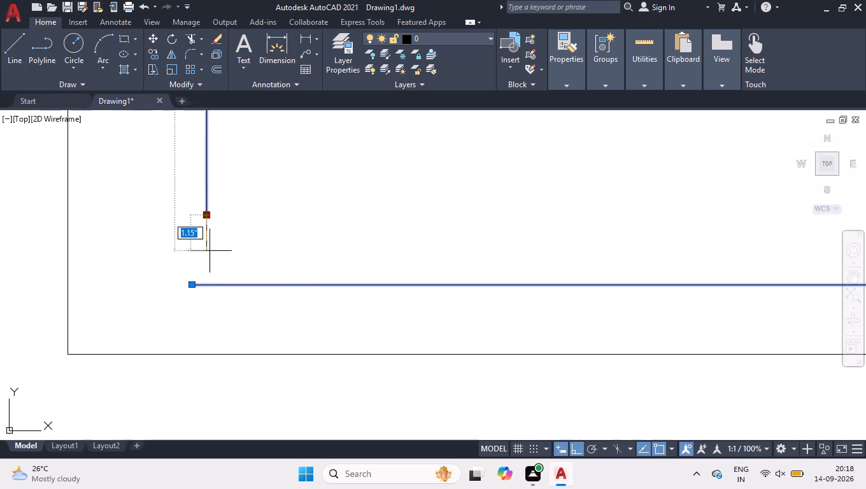
{"action": "left_click", "coordinate": [205, 285]}
Shorten the centred line's overhanging end to the corner with the stair-side wall's inner line, and clear the selection.
{"action": "scroll", "coordinate": [205, 285], "scroll_direction": "up", "scroll_amount": 5}
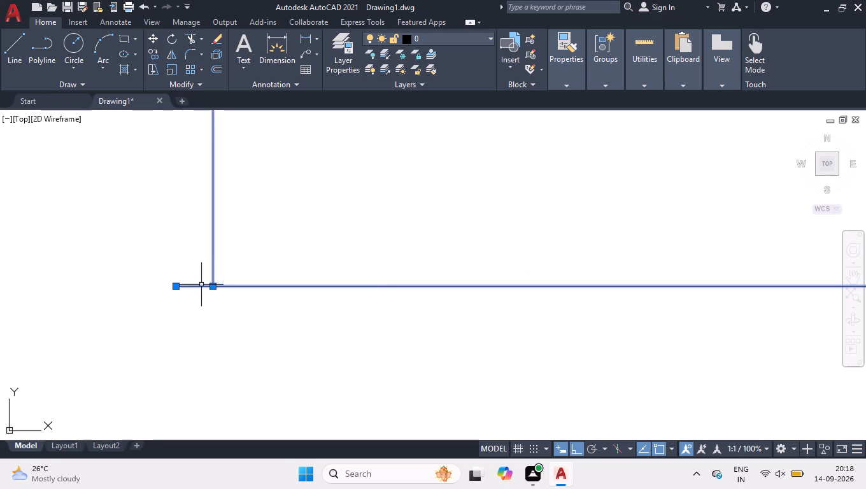
{"action": "scroll", "coordinate": [197, 291], "scroll_direction": "up", "scroll_amount": 3}
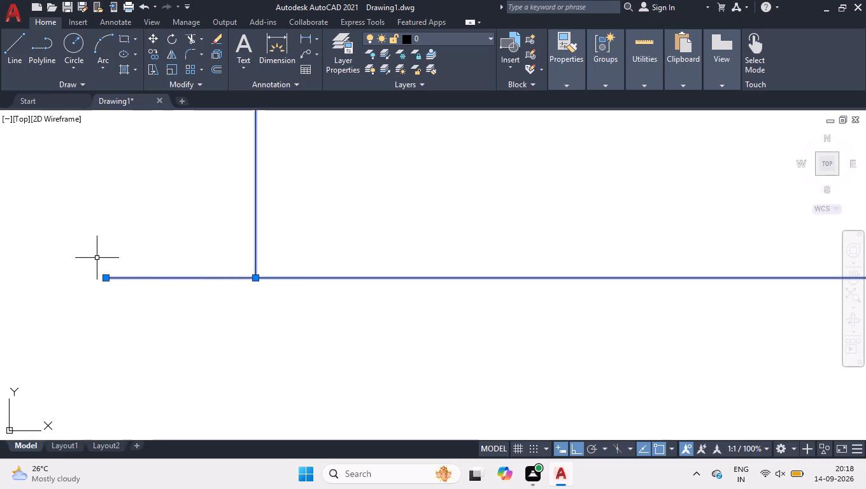
{"action": "left_click", "coordinate": [104, 278]}
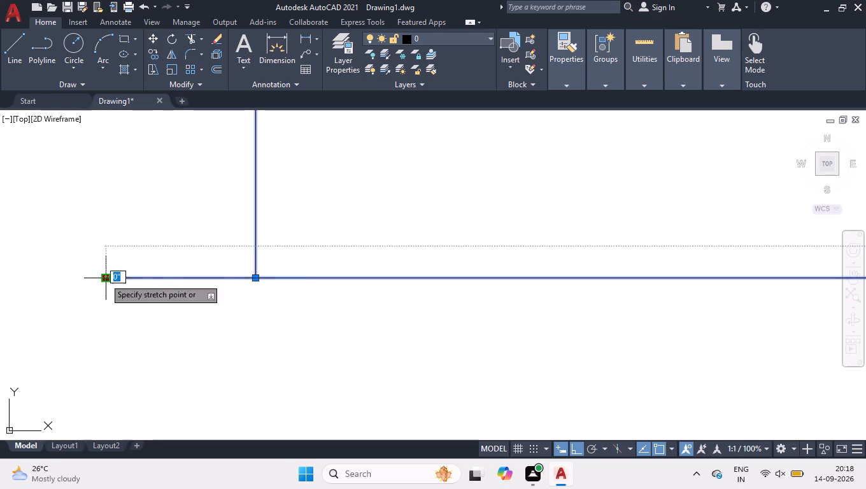
{"action": "left_click", "coordinate": [255, 279]}
{"action": "right_click", "coordinate": [264, 264]}
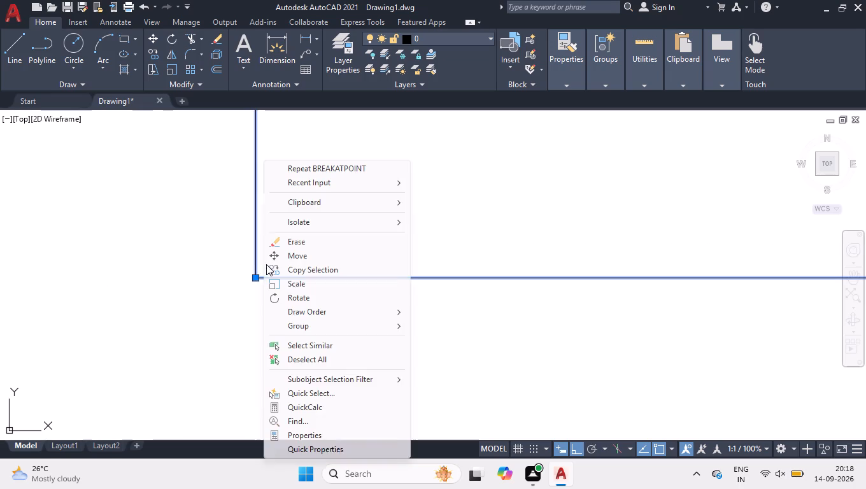
{"action": "left_click", "coordinate": [320, 360]}
Examine the stair-side bottom wall and the overall floor plan.
{"action": "scroll", "coordinate": [295, 320], "scroll_direction": "down", "scroll_amount": 14}
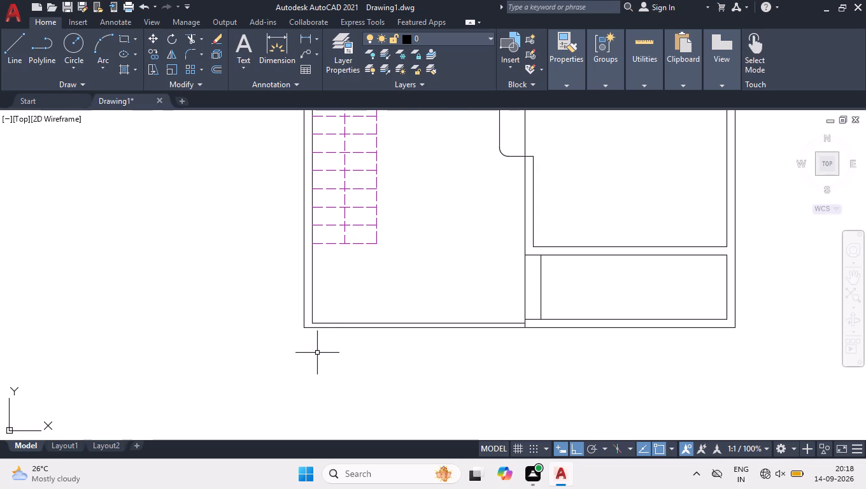
{"action": "scroll", "coordinate": [320, 357], "scroll_direction": "down", "scroll_amount": 1}
{"action": "scroll", "coordinate": [369, 293], "scroll_direction": "up", "scroll_amount": 1}
{"action": "scroll", "coordinate": [369, 294], "scroll_direction": "down", "scroll_amount": 3}
{"action": "scroll", "coordinate": [383, 299], "scroll_direction": "up", "scroll_amount": 1}
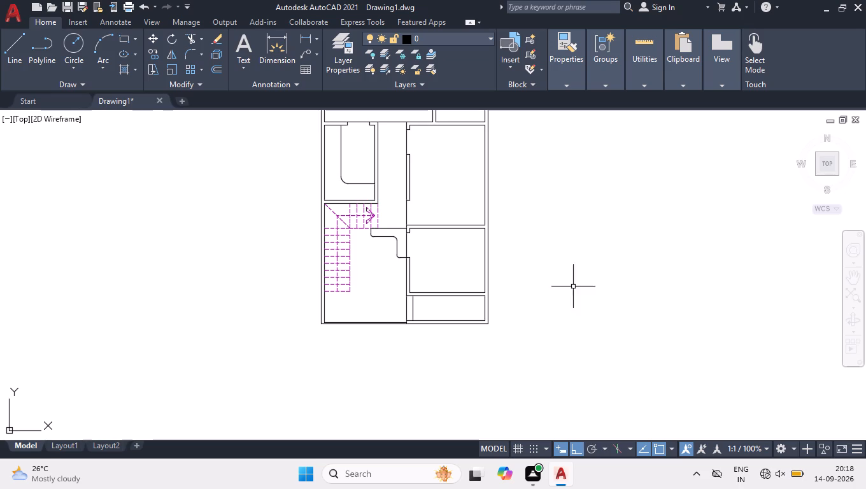
{"action": "scroll", "coordinate": [471, 280], "scroll_direction": "down", "scroll_amount": 1}
{"action": "scroll", "coordinate": [435, 237], "scroll_direction": "down", "scroll_amount": 1}
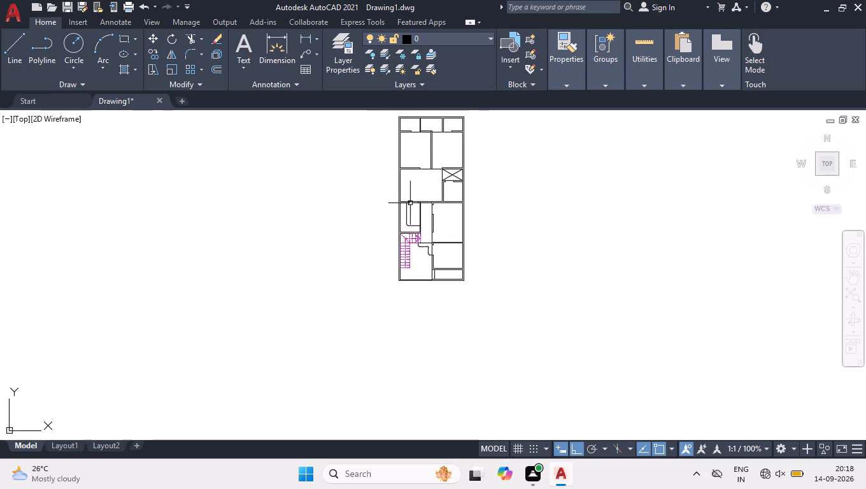
Start a multiline text about 3' wide in the top-left room, with 6" text height and centred alignment.
{"action": "scroll", "coordinate": [429, 115], "scroll_direction": "up", "scroll_amount": 5}
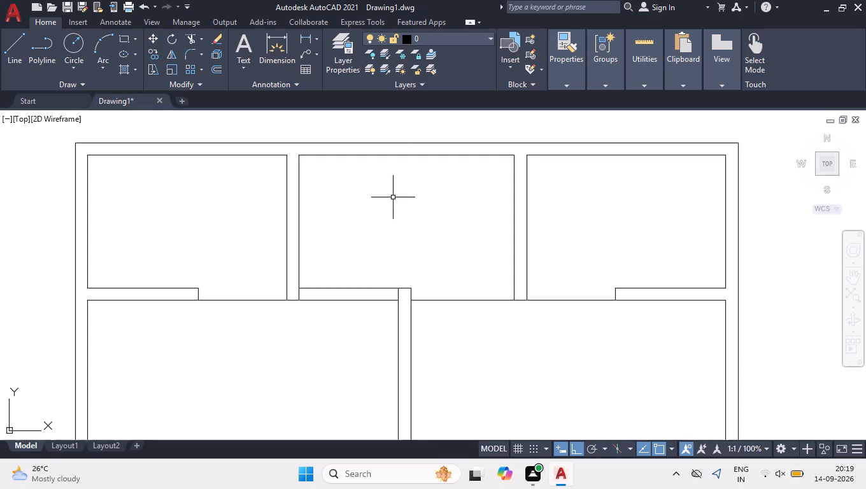
{"action": "left_click", "coordinate": [236, 41]}
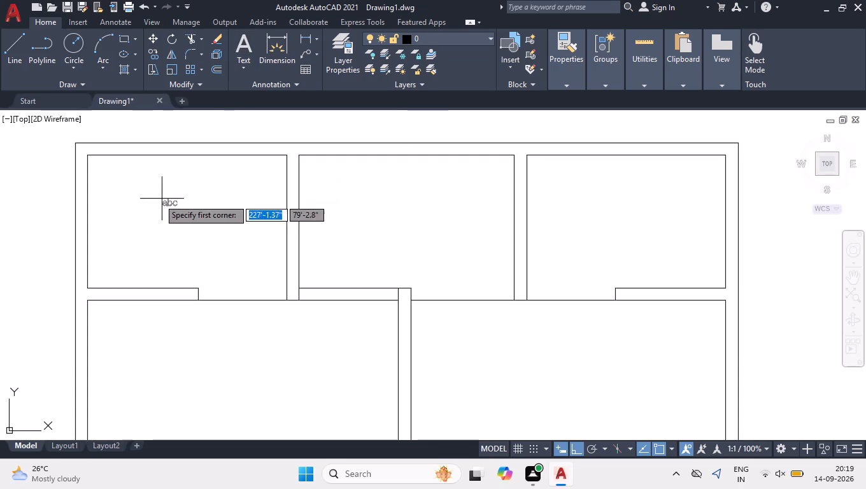
{"action": "left_click", "coordinate": [134, 202]}
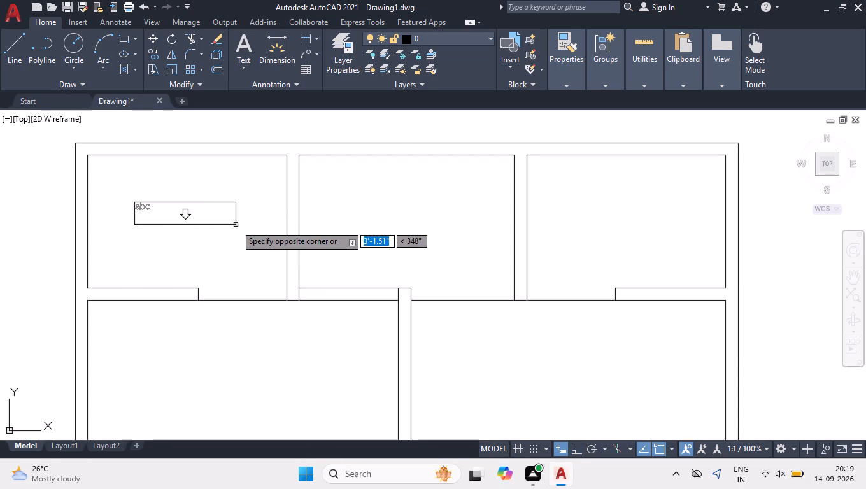
{"action": "left_click", "coordinate": [236, 225]}
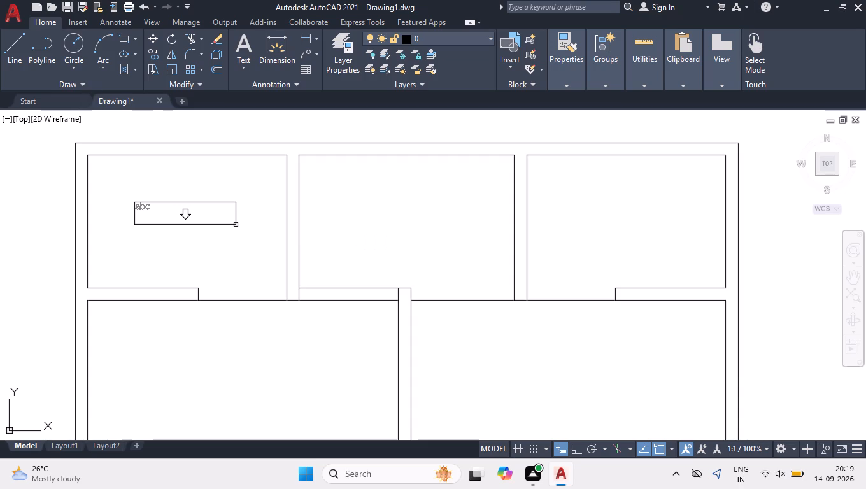
{"action": "left_click", "coordinate": [108, 55]}
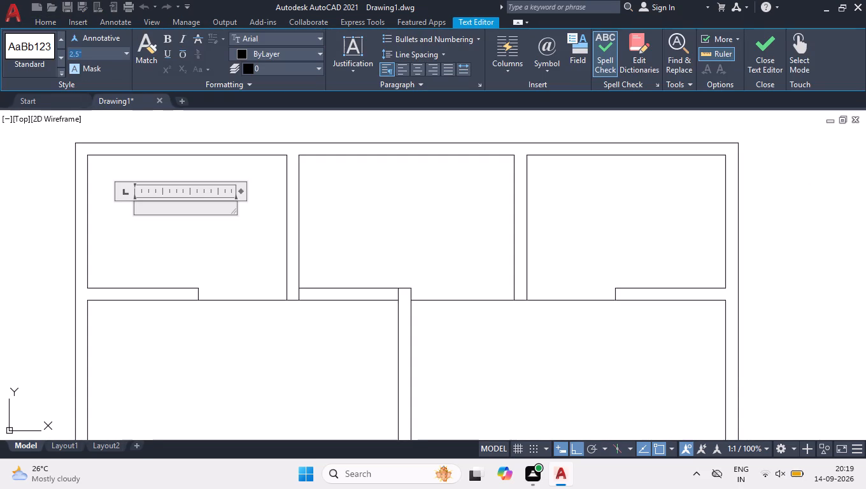
{"action": "key", "text": "6"}
{"action": "key", "text": "Return"}
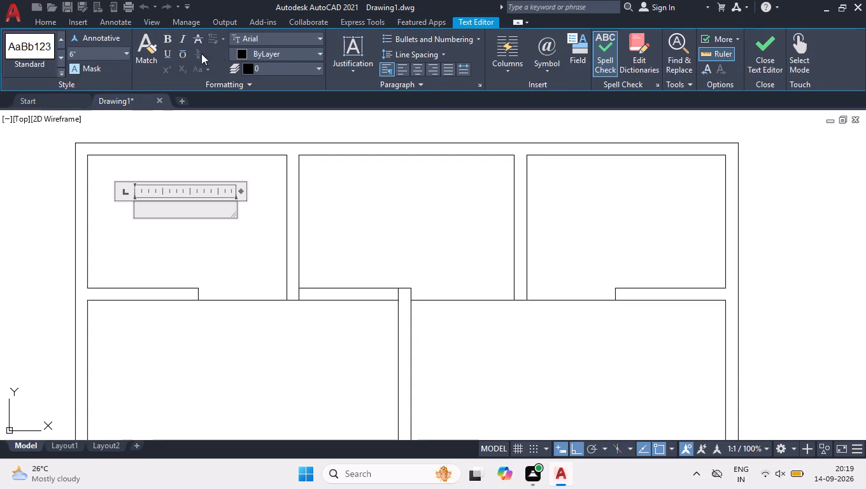
{"action": "left_click", "coordinate": [415, 68]}
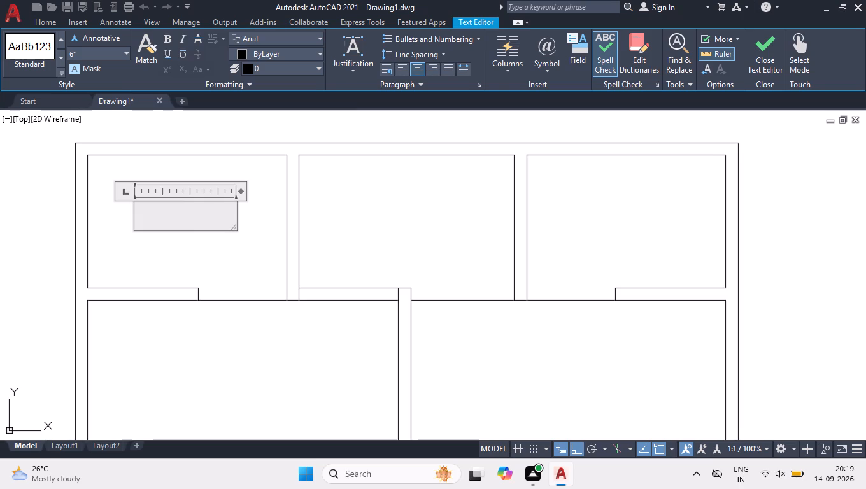
Enter the label TOILET with 6'-0" X 4'-0" beneath it, and widen the text box to fit the size on one line.
{"action": "left_click", "coordinate": [191, 215]}
{"action": "type", "text": "TOILET"}
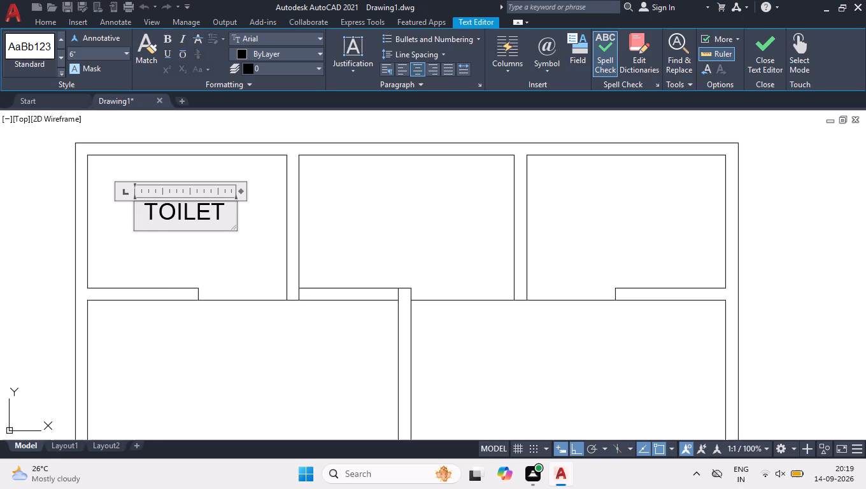
{"action": "key", "text": "Return"}
{"action": "type", "text": "6'-0\" X"}
{"action": "key", "text": "space"}
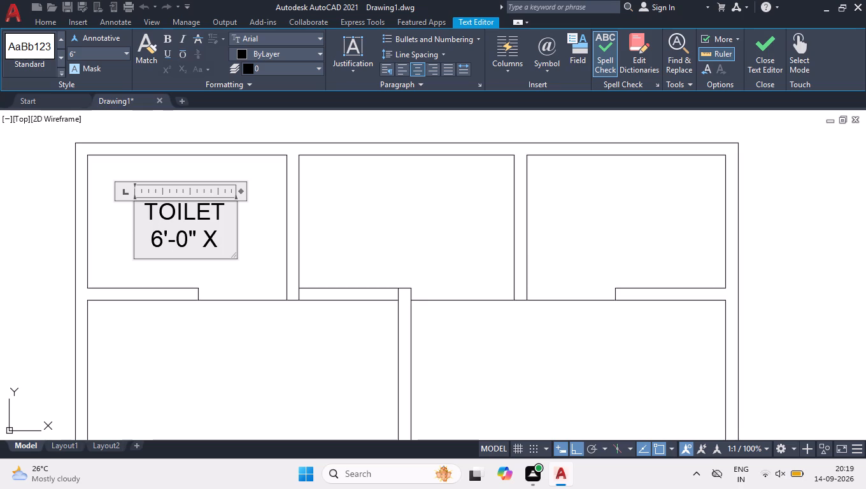
{"action": "type", "text": "4'-0\""}
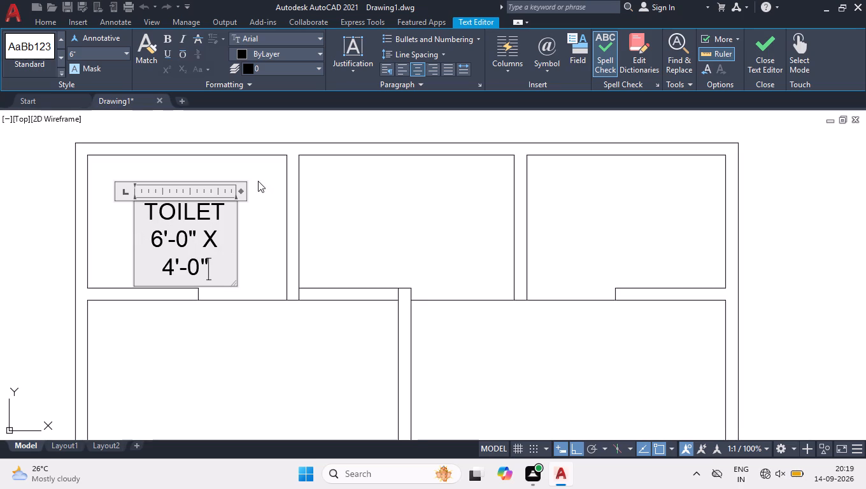
{"action": "left_click_drag", "start_coordinate": [240, 191], "coordinate": [322, 182]}
{"action": "left_click", "coordinate": [351, 180]}
{"action": "left_click", "coordinate": [245, 254]}
Move the toilet label horizontally to roughly the centre of the top-left room.
{"action": "left_click", "coordinate": [182, 202]}
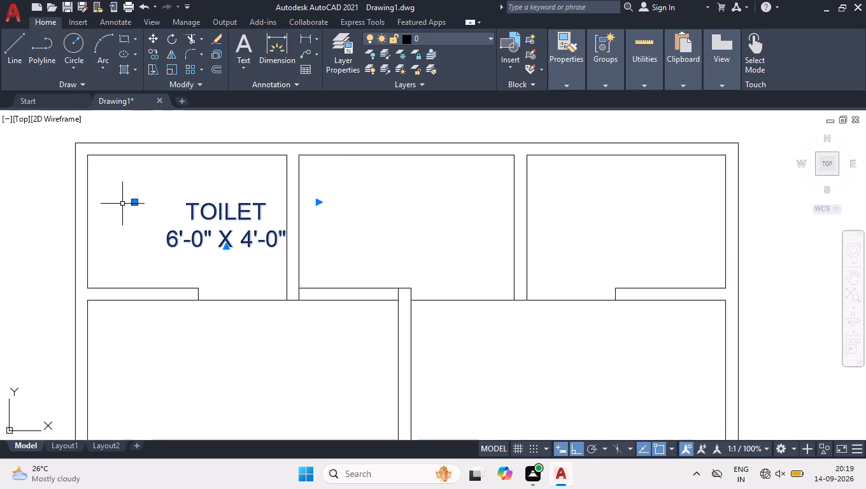
{"action": "left_click", "coordinate": [134, 205]}
{"action": "left_click", "coordinate": [97, 209]}
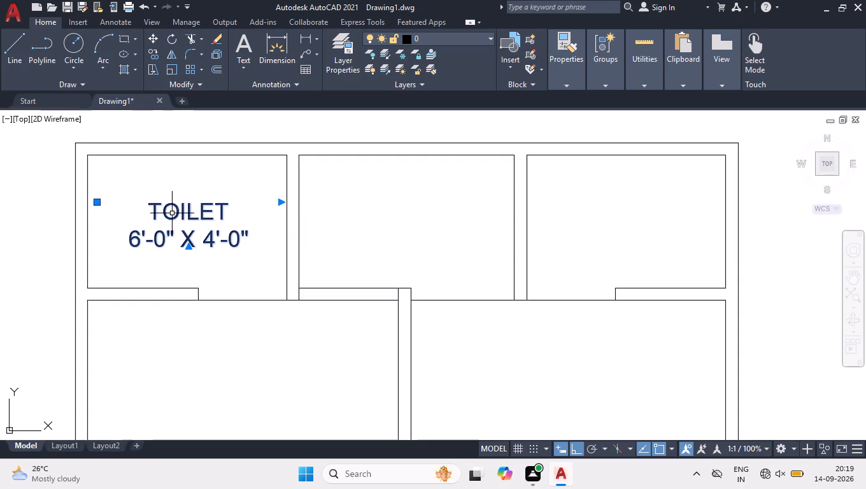
Copy the toilet label horizontally into the top-middle and top-right rooms.
{"action": "type", "text": "COP"}
{"action": "key", "text": "Return"}
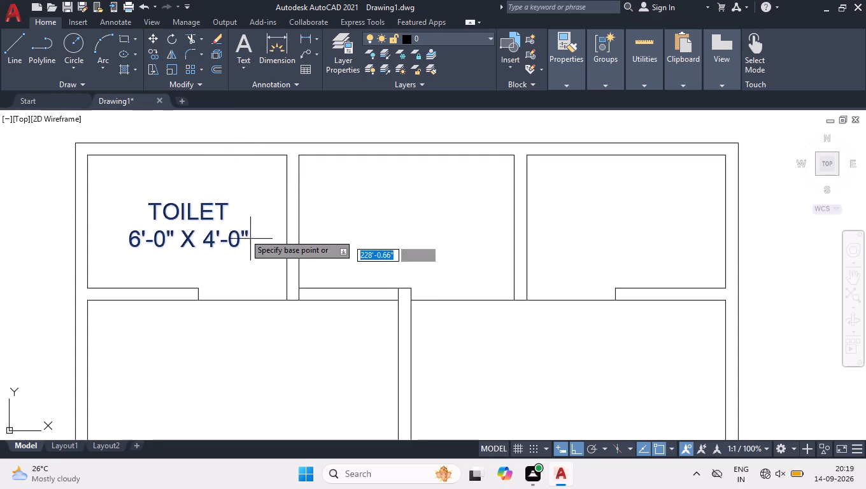
{"action": "left_click", "coordinate": [186, 225]}
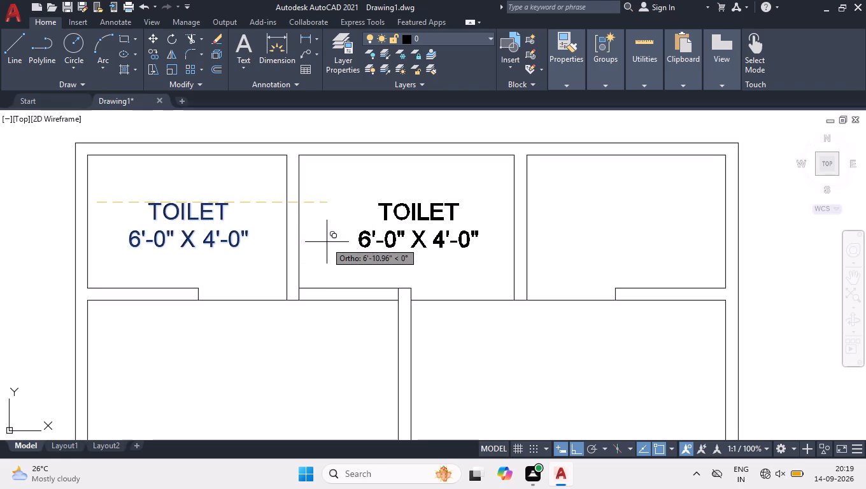
{"action": "left_click", "coordinate": [332, 241]}
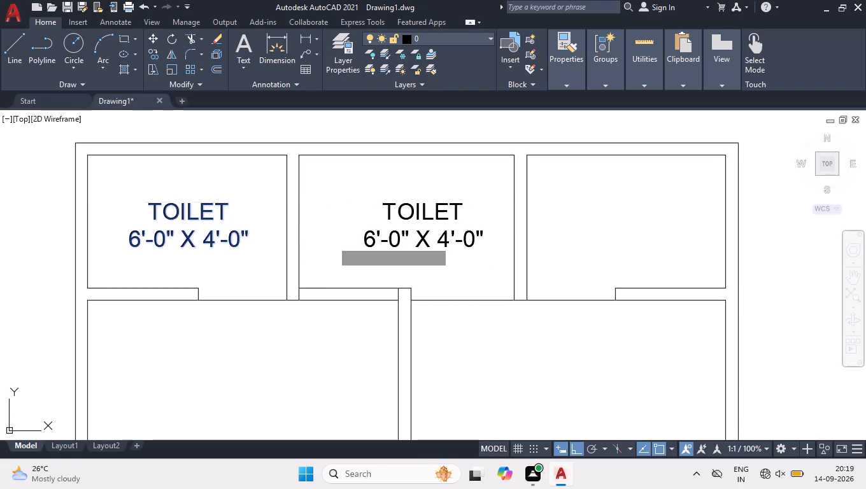
{"action": "left_click", "coordinate": [547, 222]}
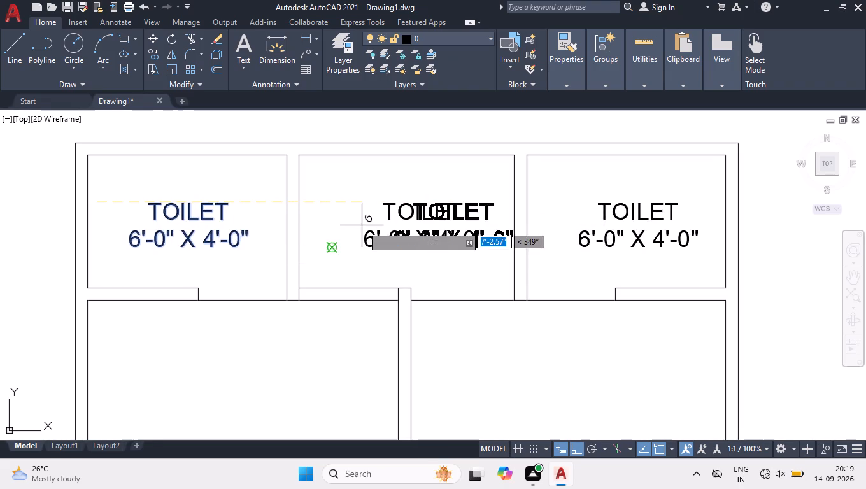
Switch from ortho to polar tracking and copy the toilet label into the two large upper rooms, the hall and the room below the crossed shaft.
{"action": "scroll", "coordinate": [362, 225], "scroll_direction": "down", "scroll_amount": 2}
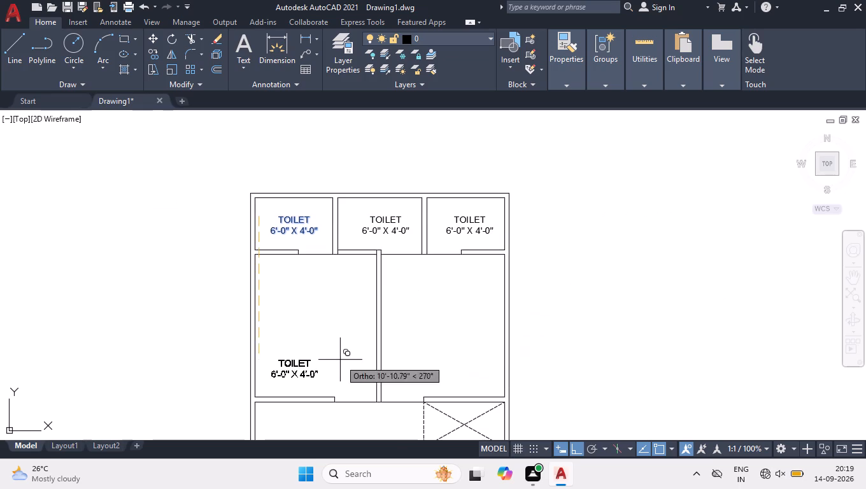
{"action": "left_click", "coordinate": [590, 451]}
{"action": "scroll", "coordinate": [309, 367], "scroll_direction": "up", "scroll_amount": 2}
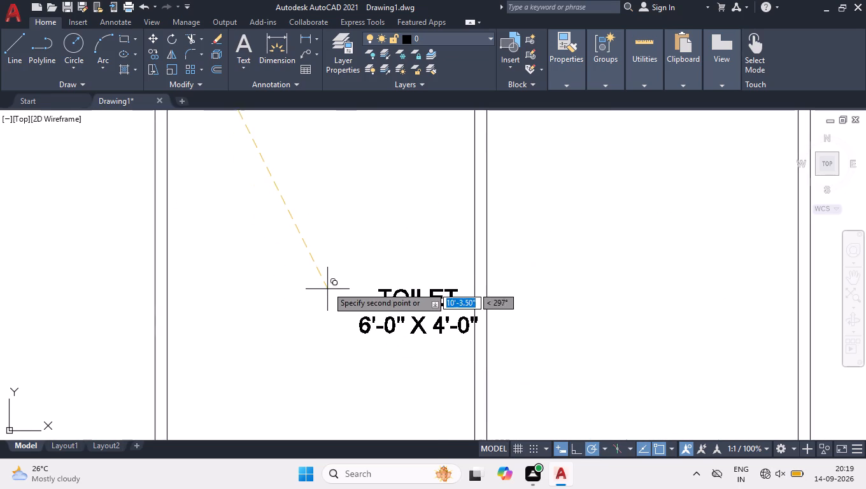
{"action": "left_click", "coordinate": [313, 267]}
{"action": "scroll", "coordinate": [313, 273], "scroll_direction": "down", "scroll_amount": 2}
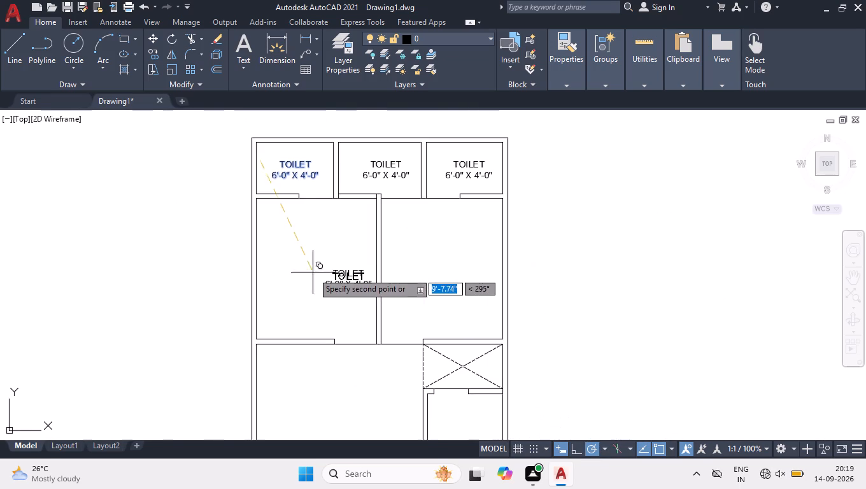
{"action": "left_click", "coordinate": [381, 311]}
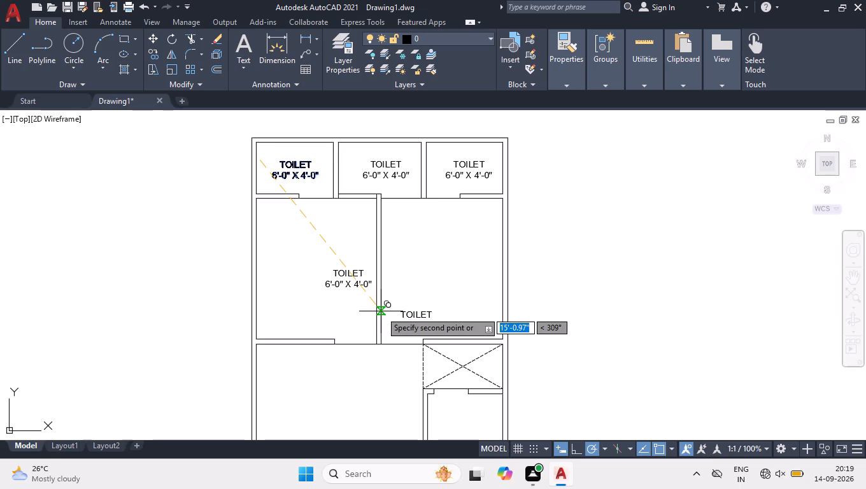
{"action": "scroll", "coordinate": [383, 296], "scroll_direction": "down", "scroll_amount": 3}
{"action": "scroll", "coordinate": [374, 335], "scroll_direction": "up", "scroll_amount": 3}
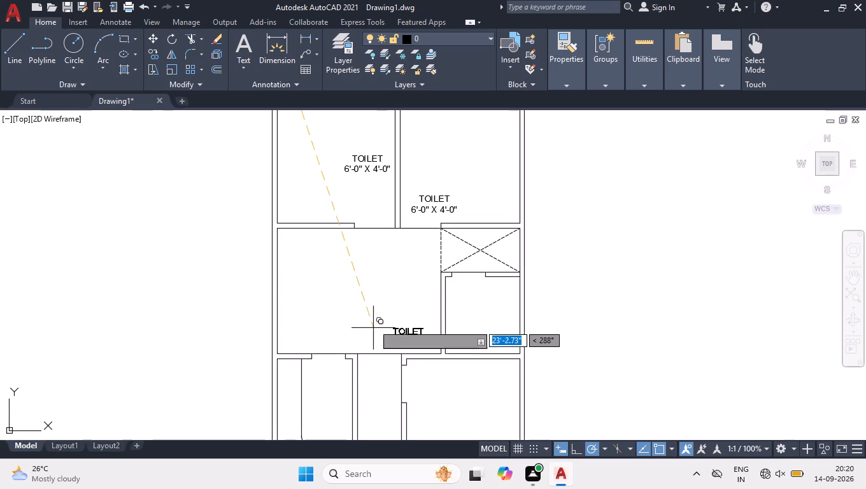
{"action": "left_click", "coordinate": [373, 312]}
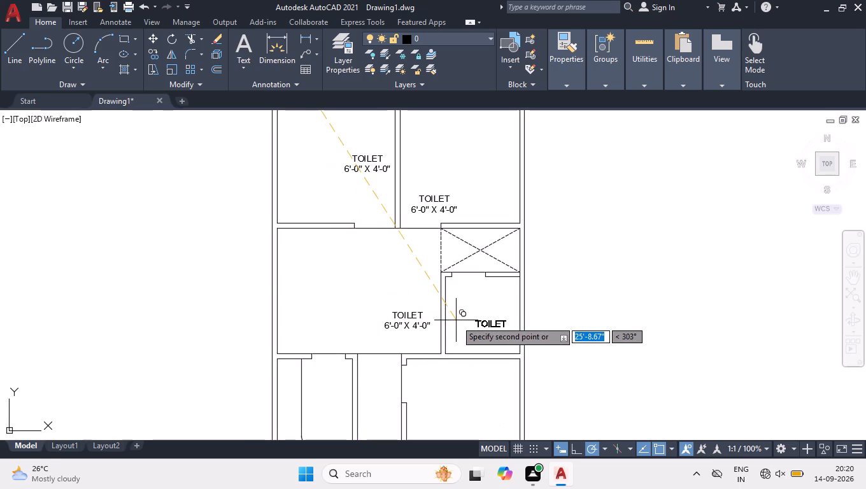
{"action": "left_click", "coordinate": [451, 309]}
Continue copying the toilet label into the two rooms below the hall, on either side of the passage.
{"action": "scroll", "coordinate": [451, 309], "scroll_direction": "down", "scroll_amount": 2}
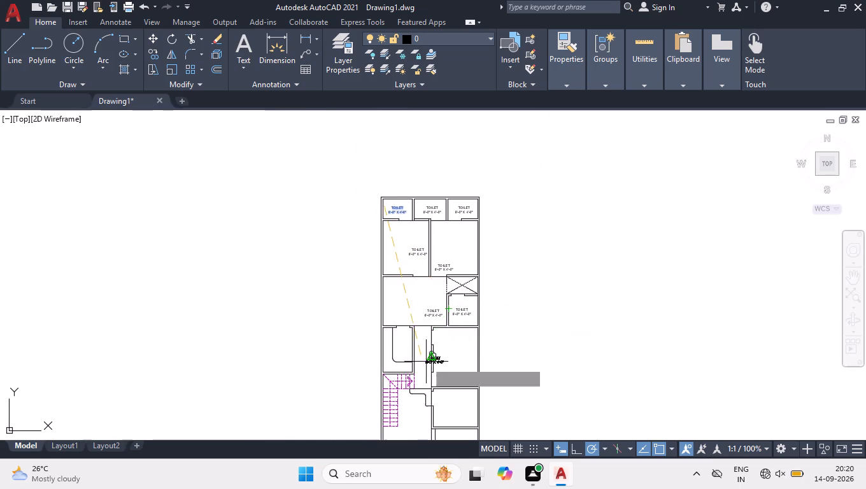
{"action": "scroll", "coordinate": [436, 354], "scroll_direction": "up", "scroll_amount": 6}
{"action": "left_click", "coordinate": [448, 332]}
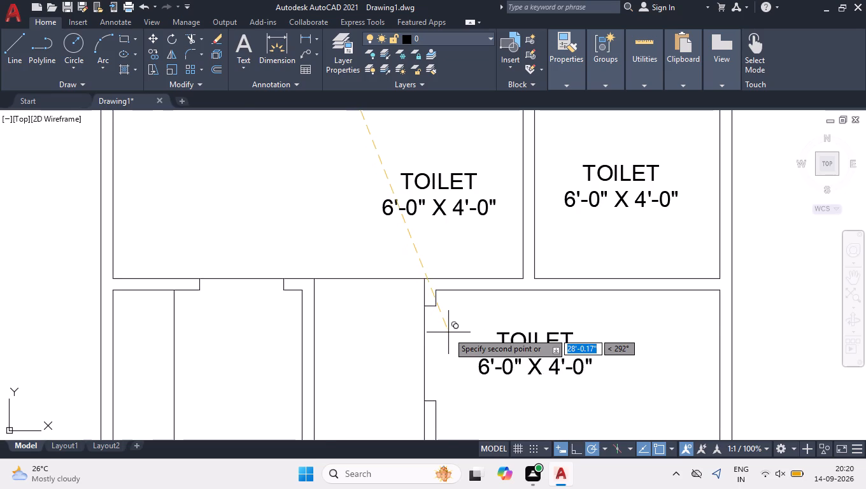
{"action": "scroll", "coordinate": [448, 332], "scroll_direction": "down", "scroll_amount": 2}
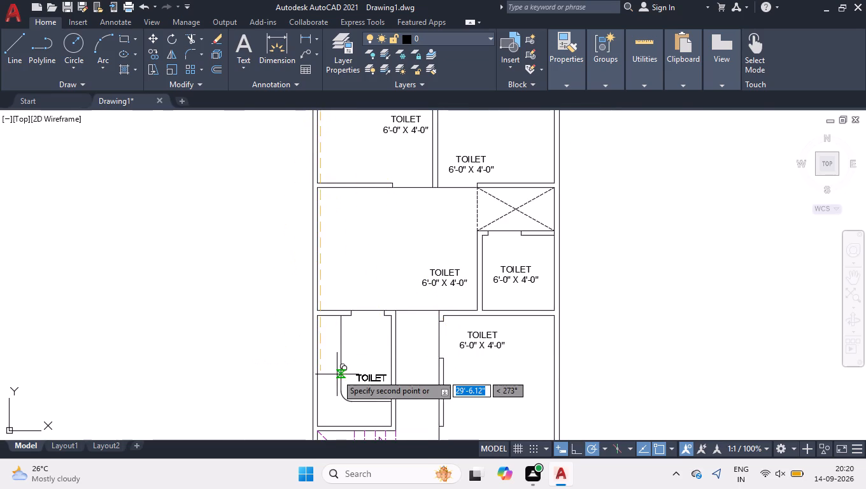
{"action": "scroll", "coordinate": [337, 374], "scroll_direction": "up", "scroll_amount": 4}
{"action": "left_click", "coordinate": [294, 233]}
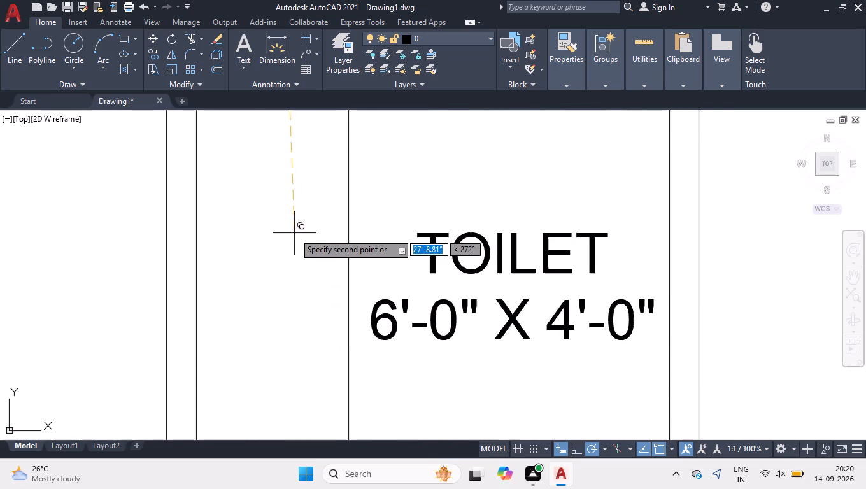
Copy the toilet label into the open area beside the staircase and the two lower-right rooms, and finish copying.
{"action": "scroll", "coordinate": [294, 233], "scroll_direction": "down", "scroll_amount": 5}
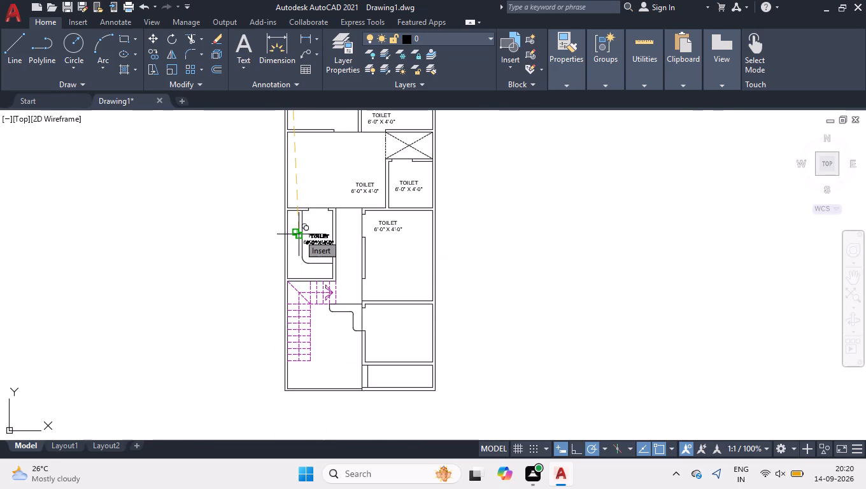
{"action": "scroll", "coordinate": [326, 346], "scroll_direction": "up", "scroll_amount": 2}
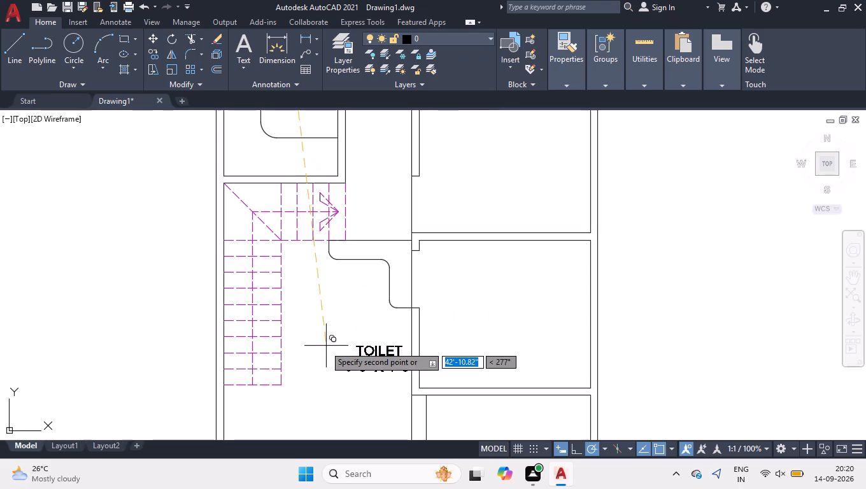
{"action": "left_click", "coordinate": [289, 323]}
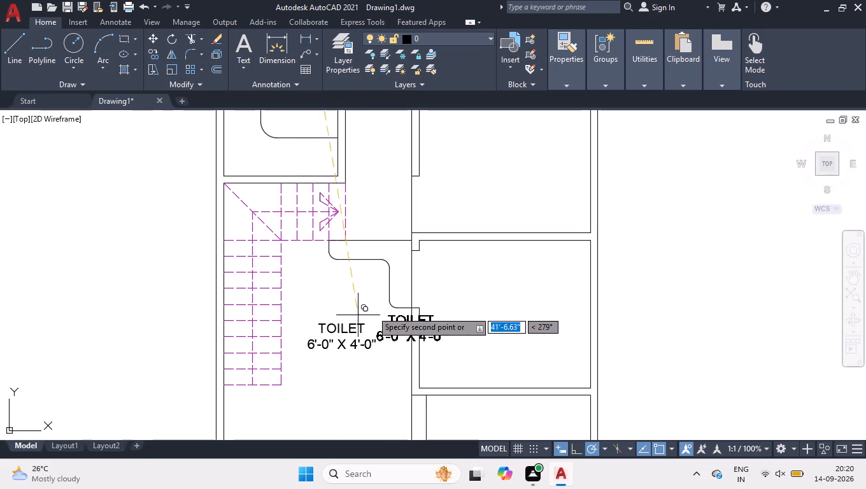
{"action": "left_click", "coordinate": [446, 256]}
{"action": "scroll", "coordinate": [446, 256], "scroll_direction": "down", "scroll_amount": 2}
{"action": "scroll", "coordinate": [437, 320], "scroll_direction": "up", "scroll_amount": 4}
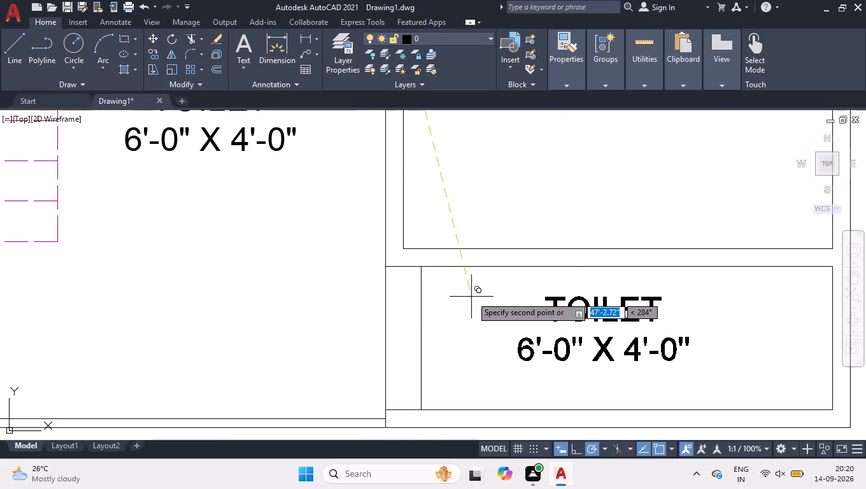
{"action": "left_click", "coordinate": [471, 294]}
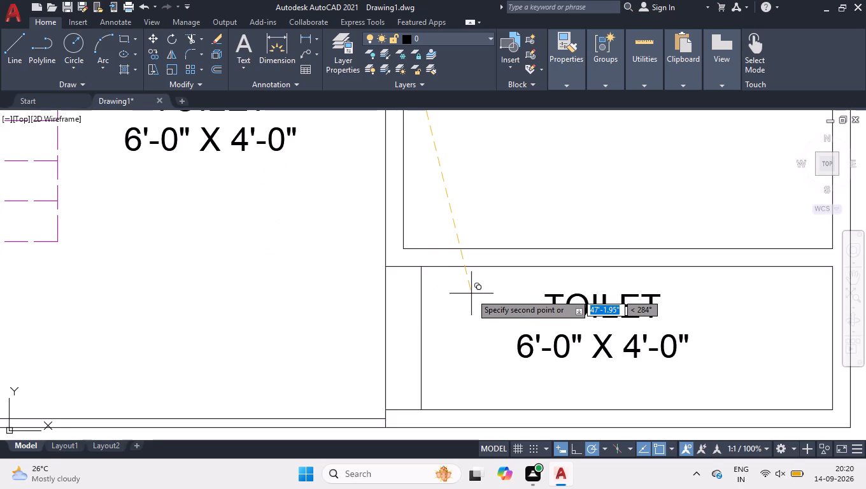
{"action": "key", "text": "Return"}
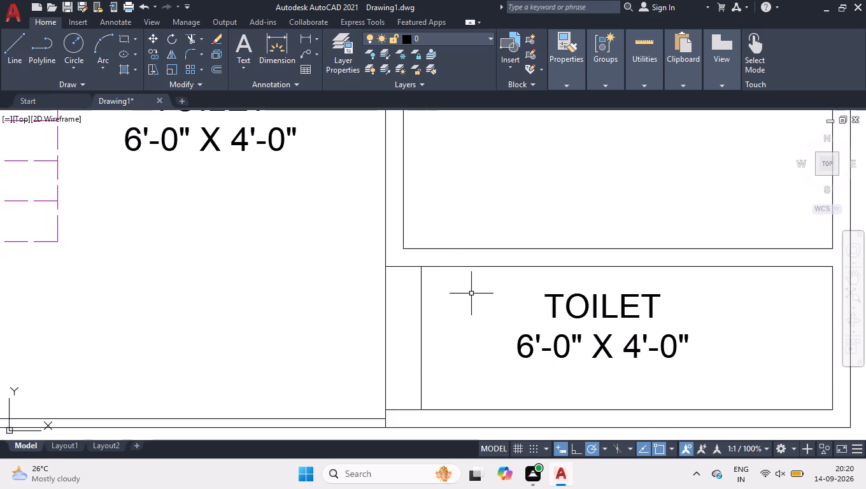
Change the label in the narrow bottom-right room to VERENDAH with 9'-0" X 3'-0" beneath it.
{"action": "scroll", "coordinate": [471, 294], "scroll_direction": "down", "scroll_amount": 1}
{"action": "scroll", "coordinate": [540, 312], "scroll_direction": "up", "scroll_amount": 2}
{"action": "left_click", "coordinate": [578, 306]}
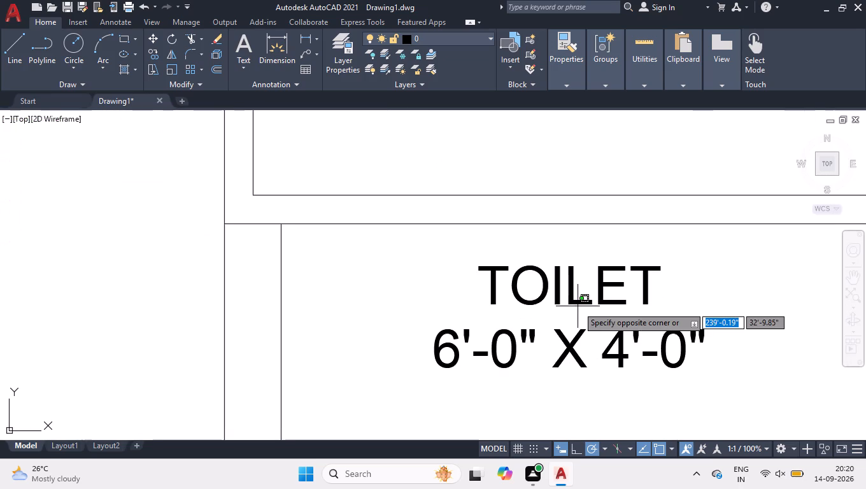
{"action": "left_click", "coordinate": [578, 306]}
{"action": "left_click", "coordinate": [576, 316]}
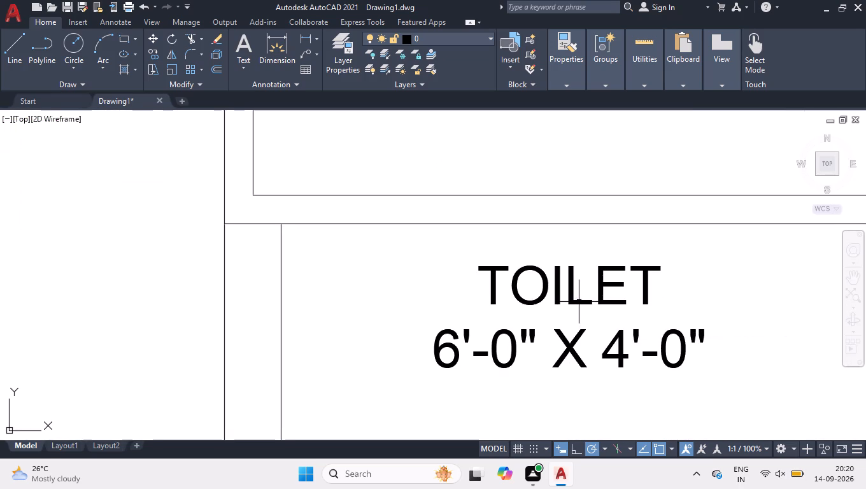
{"action": "double_click", "coordinate": [580, 299]}
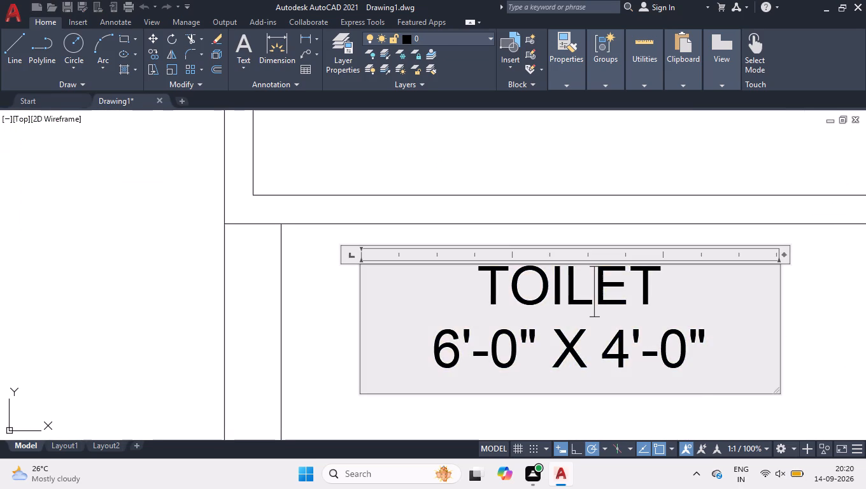
{"action": "key", "text": "ctrl+a"}
{"action": "type", "text": "VERENDA"}
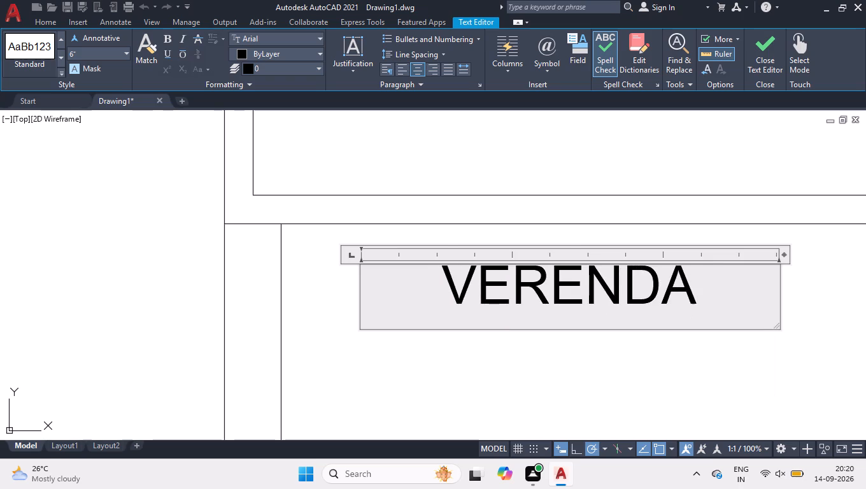
{"action": "key", "text": "h"}
{"action": "key", "text": "Return"}
{"action": "type", "text": "9'-0\" X 3'-0\""}
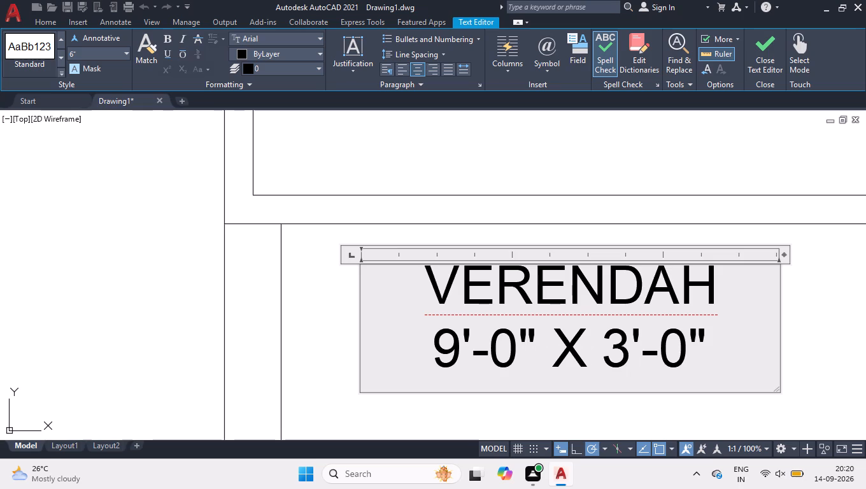
{"action": "left_click", "coordinate": [320, 339]}
Change the label beside the staircase to PORCH WITH / PARKING on two lines, with 10'3" X 14'1.5" beneath.
{"action": "scroll", "coordinate": [320, 339], "scroll_direction": "down", "scroll_amount": 3}
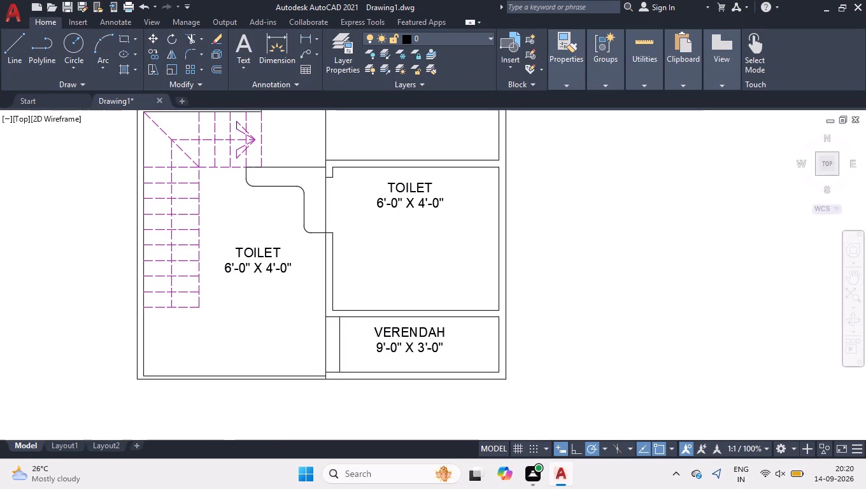
{"action": "scroll", "coordinate": [218, 269], "scroll_direction": "up", "scroll_amount": 3}
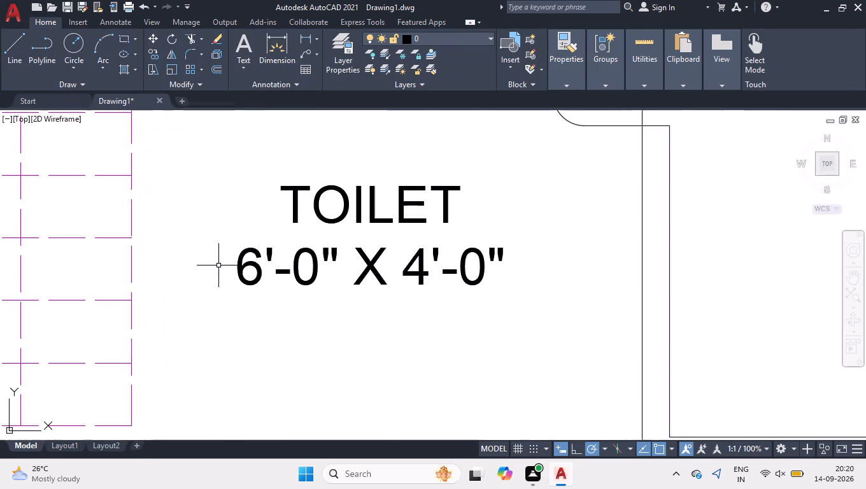
{"action": "double_click", "coordinate": [290, 190]}
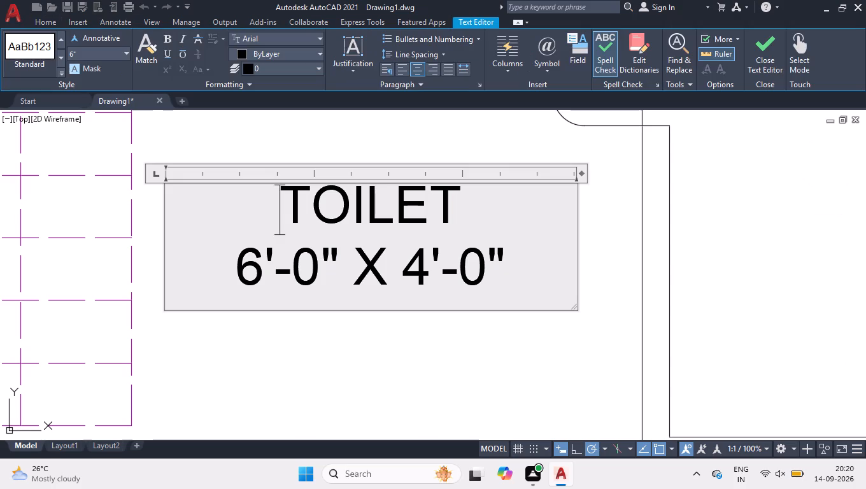
{"action": "key", "text": "ctrl+a"}
{"action": "type", "text": "PORCH"}
{"action": "key", "text": "space"}
{"action": "type", "text": "WITH"}
{"action": "key", "text": "Return"}
{"action": "type", "text": "PARKING"}
{"action": "key", "text": "Return"}
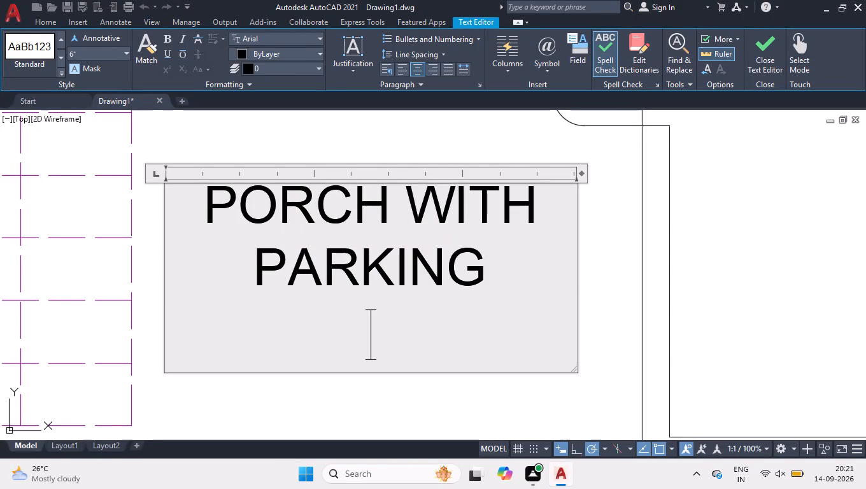
{"action": "type", "text": "10'3\" X"}
{"action": "key", "text": "space"}
{"action": "type", "text": "14'"}
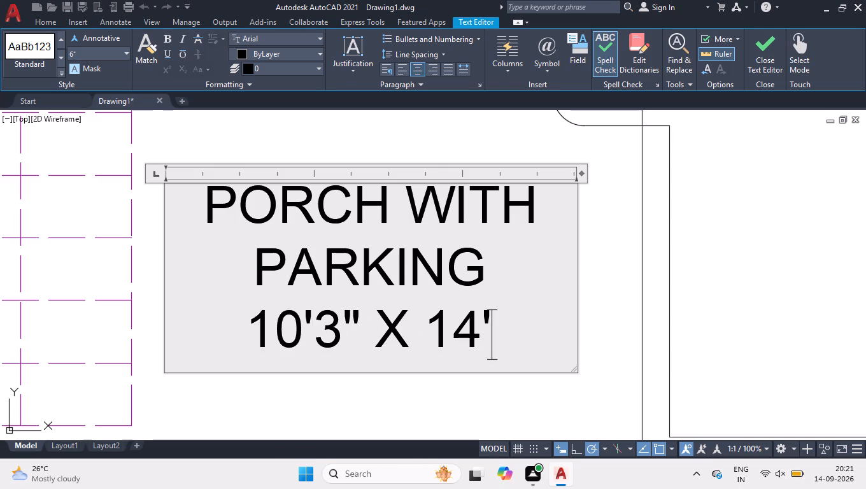
{"action": "type", "text": "1.5"}
{"action": "key", "text": "shift+quotedbl"}
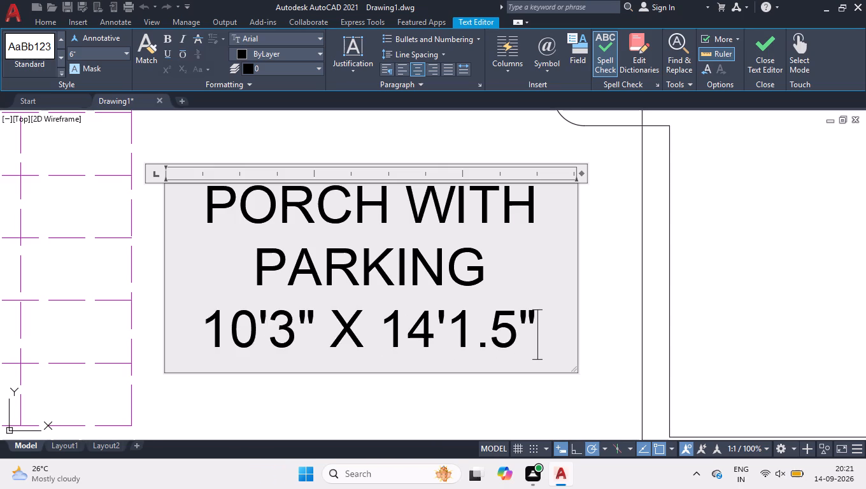
{"action": "left_click", "coordinate": [238, 141]}
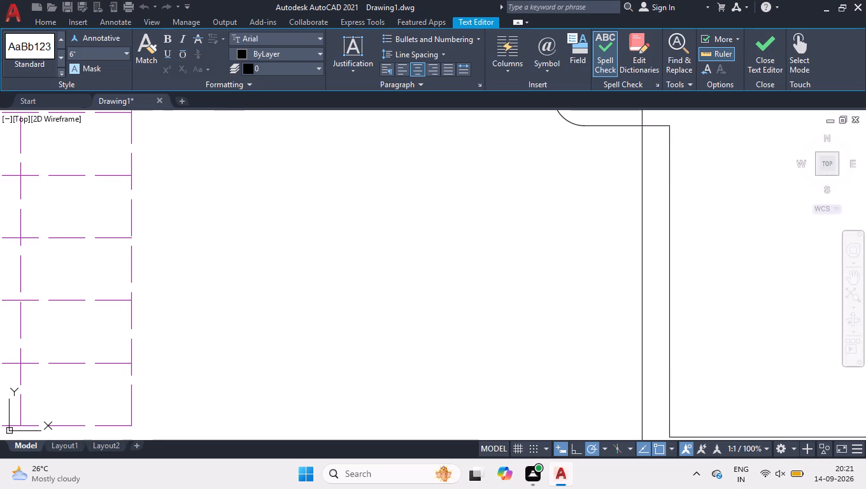
Change the label in the room above the verendah to DRG.ROOM with 9'-0" X 7'-9" beneath it.
{"action": "scroll", "coordinate": [289, 241], "scroll_direction": "down", "scroll_amount": 7}
{"action": "scroll", "coordinate": [317, 252], "scroll_direction": "up", "scroll_amount": 3}
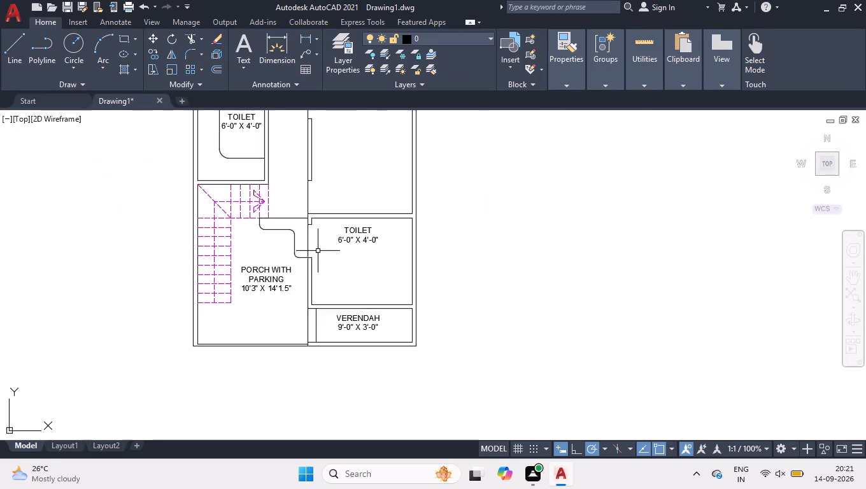
{"action": "scroll", "coordinate": [324, 255], "scroll_direction": "up", "scroll_amount": 2}
{"action": "scroll", "coordinate": [358, 209], "scroll_direction": "up", "scroll_amount": 2}
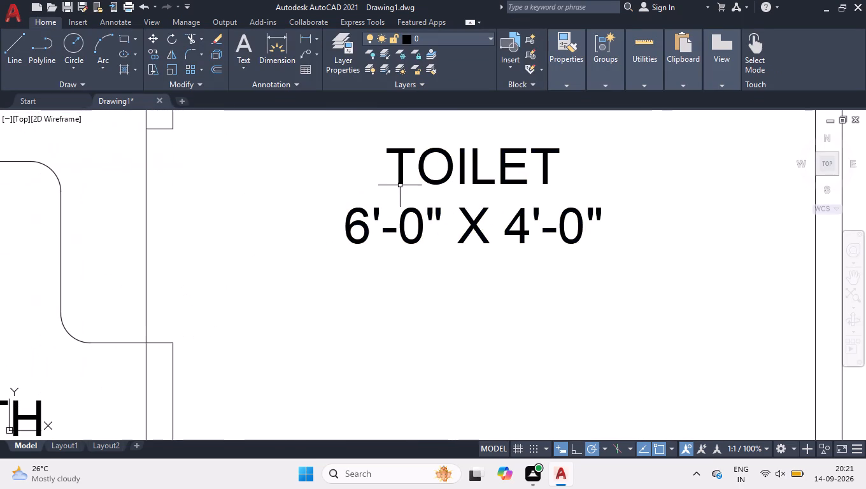
{"action": "double_click", "coordinate": [400, 179]}
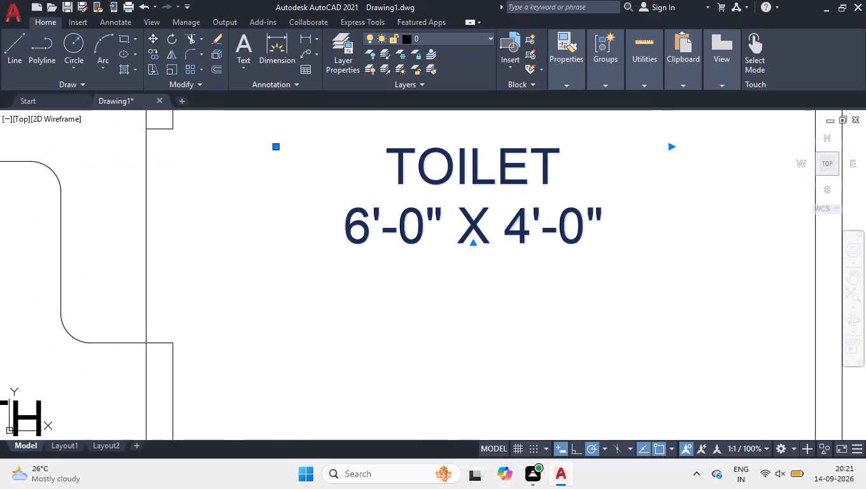
{"action": "key", "text": "ctrl+a"}
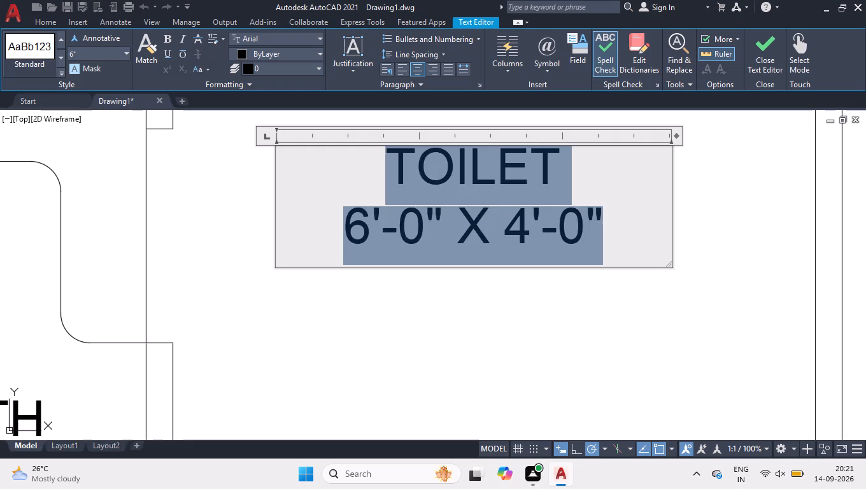
{"action": "type", "text": "DRG"}
{"action": "type", "text": ".ROOM"}
{"action": "key", "text": "Return"}
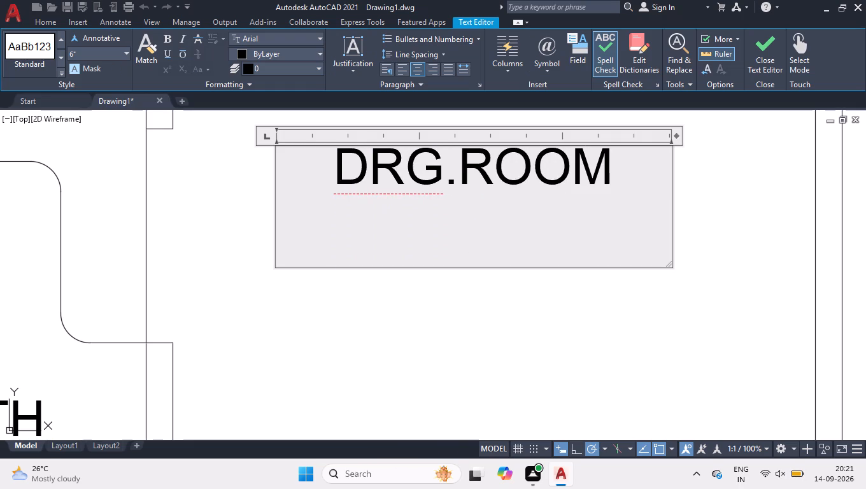
{"action": "type", "text": "9'-0\" X 7'-0"}
{"action": "key", "text": "BackSpace"}
{"action": "type", "text": "9\""}
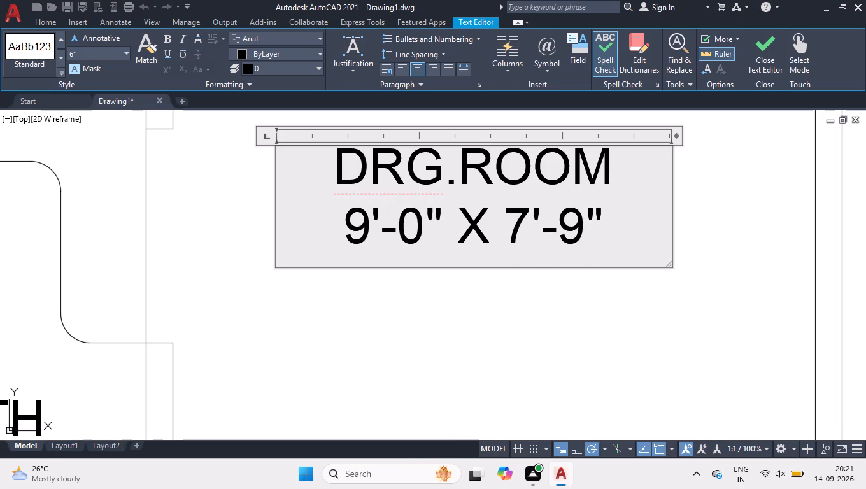
{"action": "left_click", "coordinate": [274, 372]}
{"action": "scroll", "coordinate": [283, 364], "scroll_direction": "down", "scroll_amount": 2}
{"action": "scroll", "coordinate": [357, 302], "scroll_direction": "down", "scroll_amount": 2}
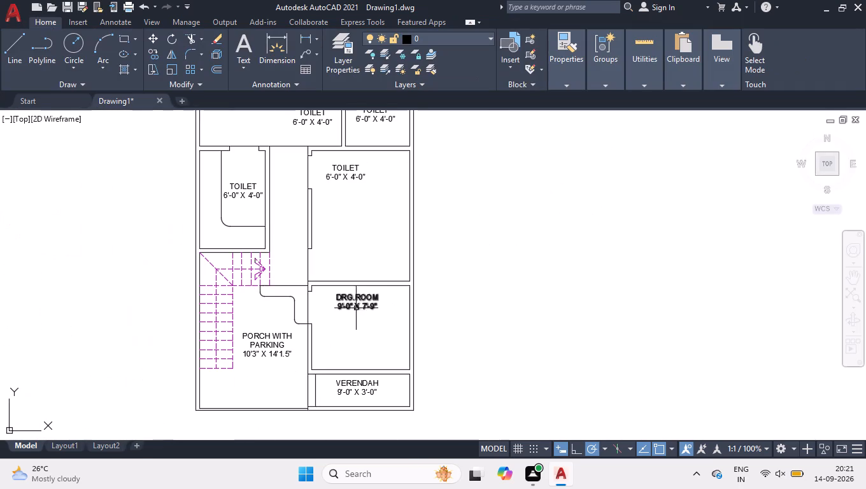
Change the toilet label in the large room above the drawing room to BEDROOM with 9'-0" X 12'-0" beneath it.
{"action": "scroll", "coordinate": [329, 163], "scroll_direction": "up", "scroll_amount": 3}
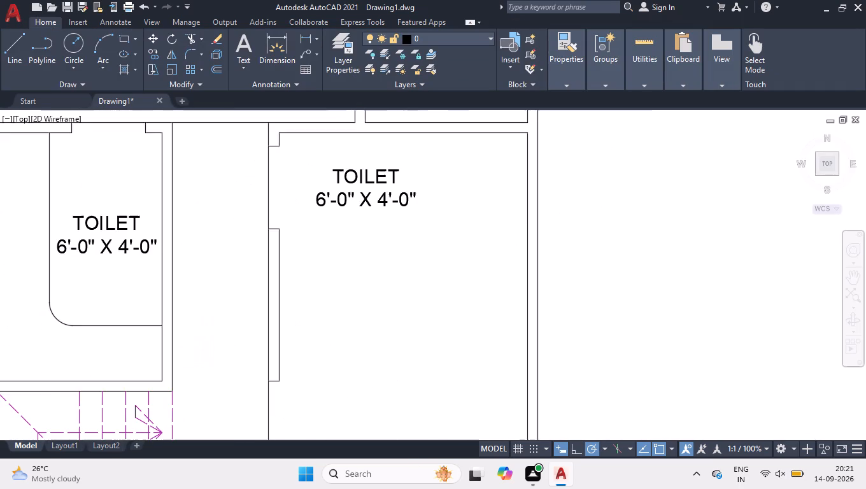
{"action": "scroll", "coordinate": [329, 163], "scroll_direction": "up", "scroll_amount": 1}
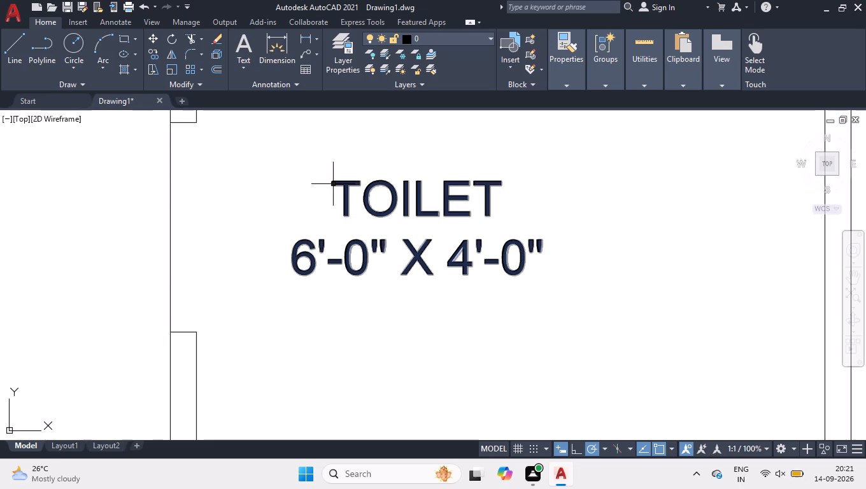
{"action": "double_click", "coordinate": [333, 184]}
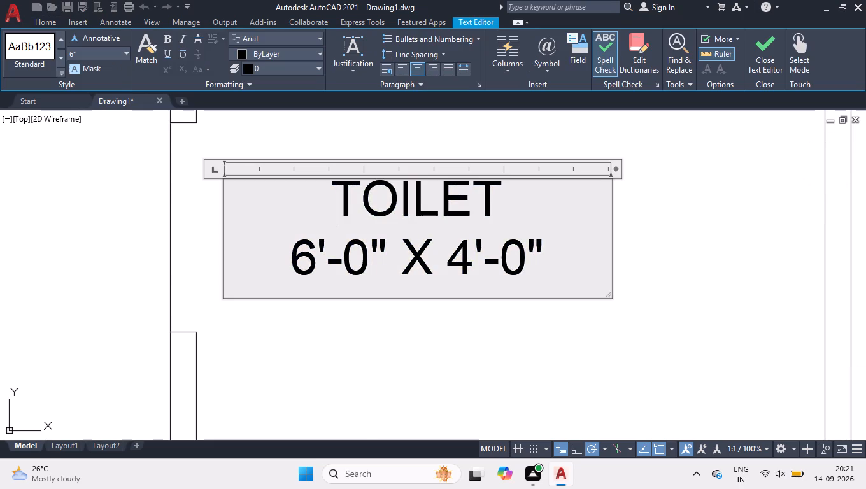
{"action": "key", "text": "ctrl+a"}
{"action": "type", "text": "BEDROO"}
{"action": "key", "text": "m"}
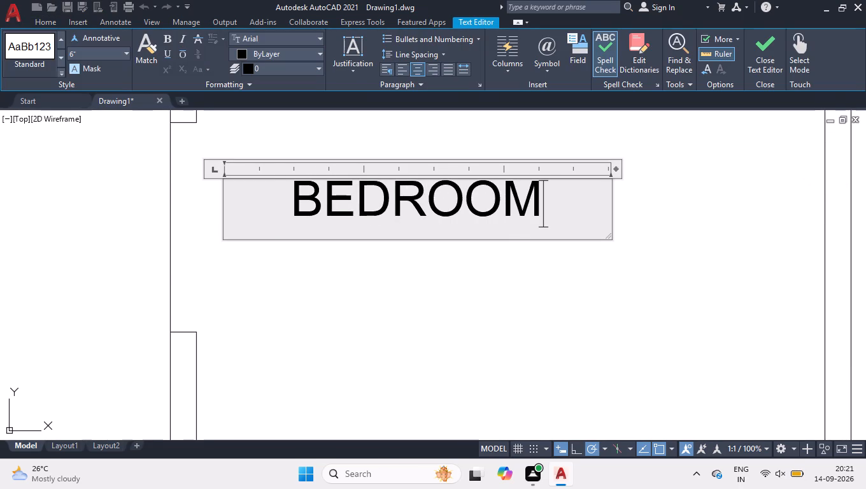
{"action": "key", "text": "Return"}
{"action": "type", "text": "9'-0\" X 12'-0\""}
{"action": "left_click", "coordinate": [128, 231]}
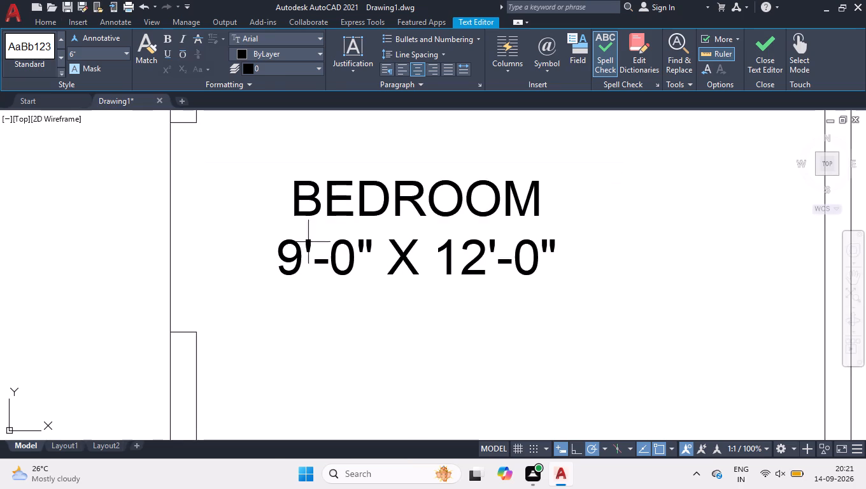
Change the toilet label in the room above the staircase to KITCHEN with 6'-0" X 9'-0" beneath it.
{"action": "scroll", "coordinate": [308, 252], "scroll_direction": "down", "scroll_amount": 3}
{"action": "scroll", "coordinate": [185, 293], "scroll_direction": "up", "scroll_amount": 3}
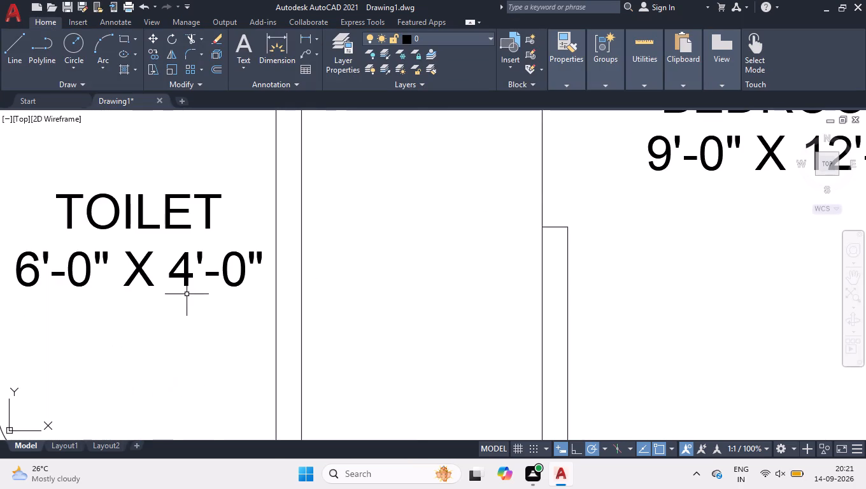
{"action": "scroll", "coordinate": [208, 289], "scroll_direction": "down", "scroll_amount": 1}
{"action": "scroll", "coordinate": [60, 263], "scroll_direction": "up", "scroll_amount": 2}
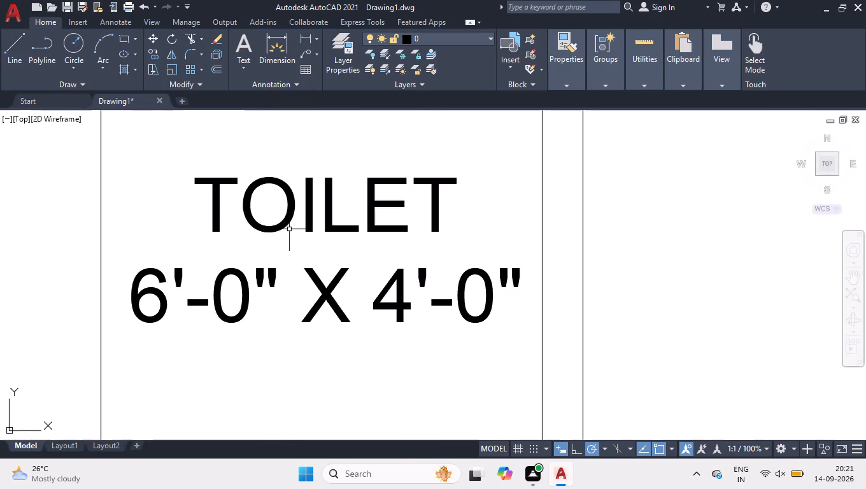
{"action": "double_click", "coordinate": [289, 221]}
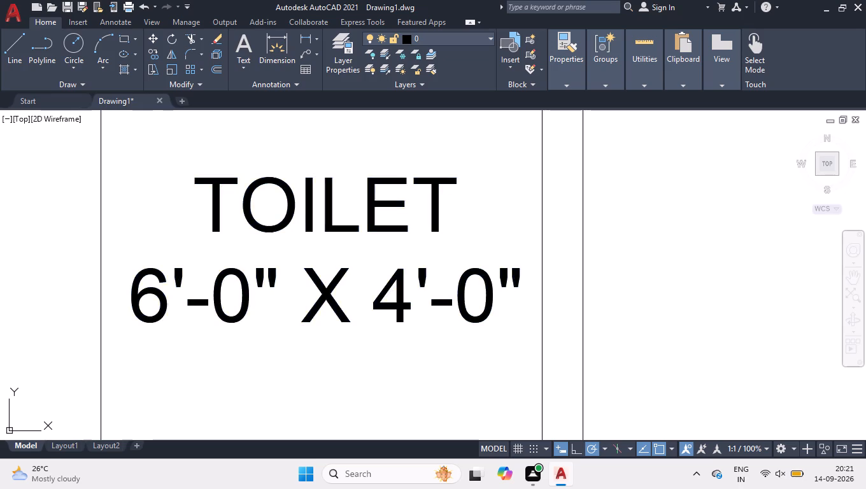
{"action": "key", "text": "ctrl+a"}
{"action": "type", "text": "KITCHEN"}
{"action": "key", "text": "Return"}
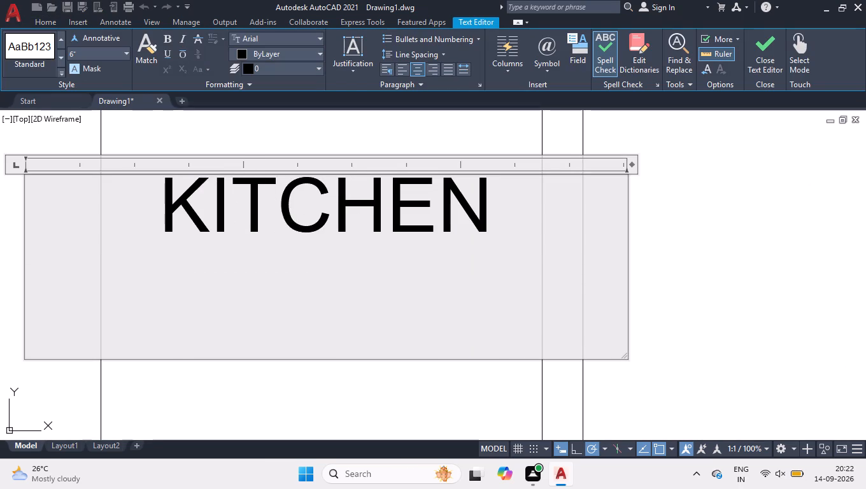
{"action": "type", "text": "6'-0\" X"}
{"action": "key", "text": "space"}
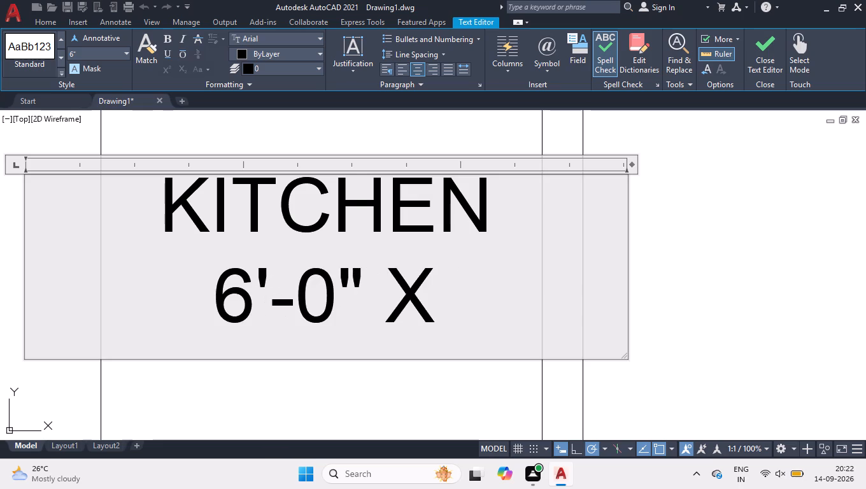
{"action": "key", "text": "9"}
{"action": "type", "text": "'-0\""}
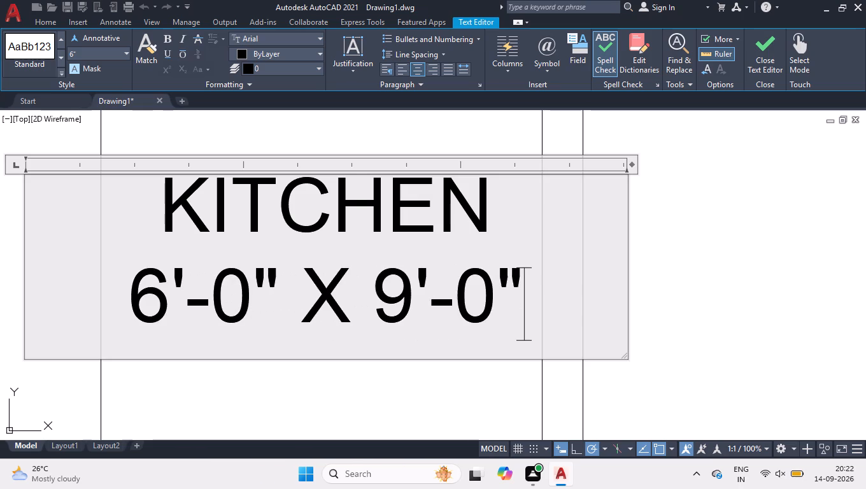
{"action": "left_click", "coordinate": [259, 143]}
Change the label in the small room below the dashed crossed rectangle to C.TOILET with 5'-10.5" X 6'-1.5" beneath it.
{"action": "scroll", "coordinate": [246, 248], "scroll_direction": "down", "scroll_amount": 3}
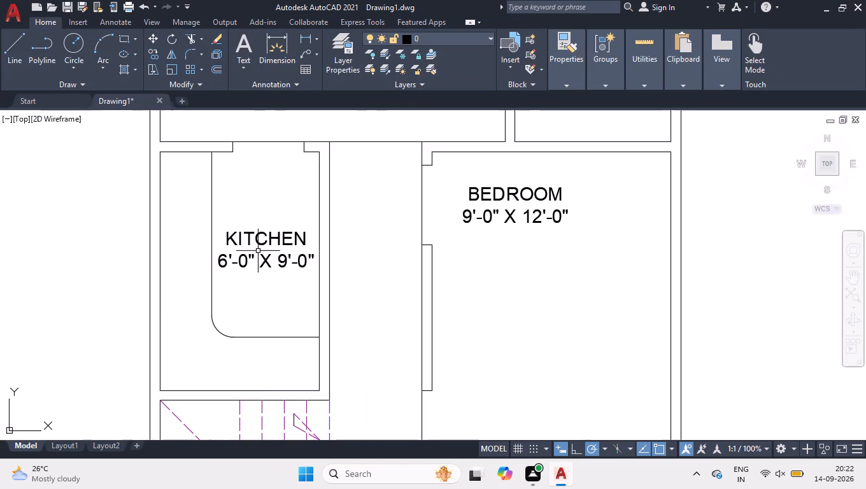
{"action": "scroll", "coordinate": [258, 251], "scroll_direction": "down", "scroll_amount": 2}
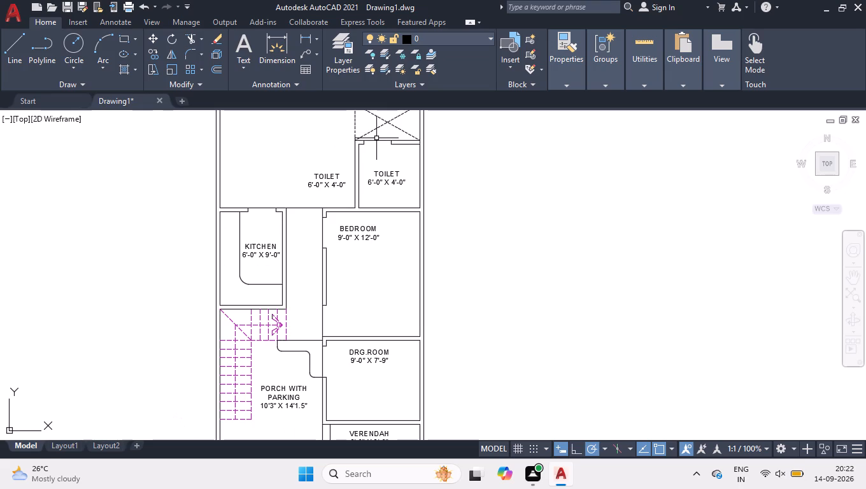
{"action": "scroll", "coordinate": [376, 138], "scroll_direction": "up", "scroll_amount": 3}
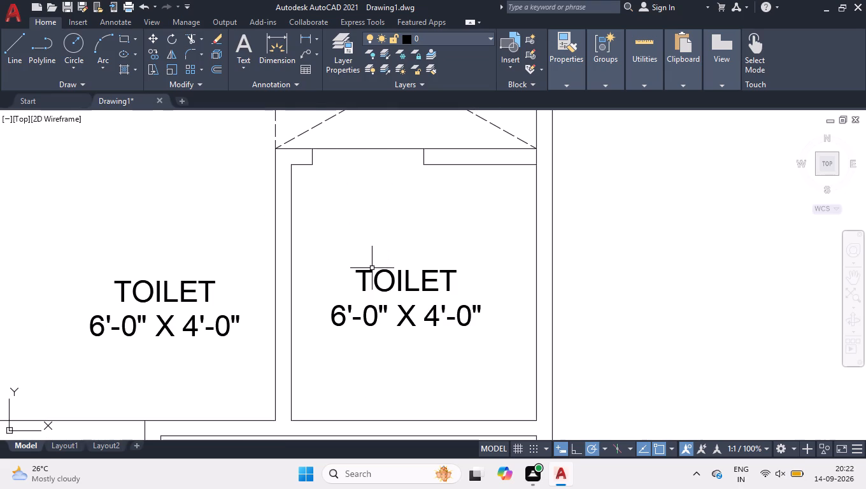
{"action": "double_click", "coordinate": [372, 269]}
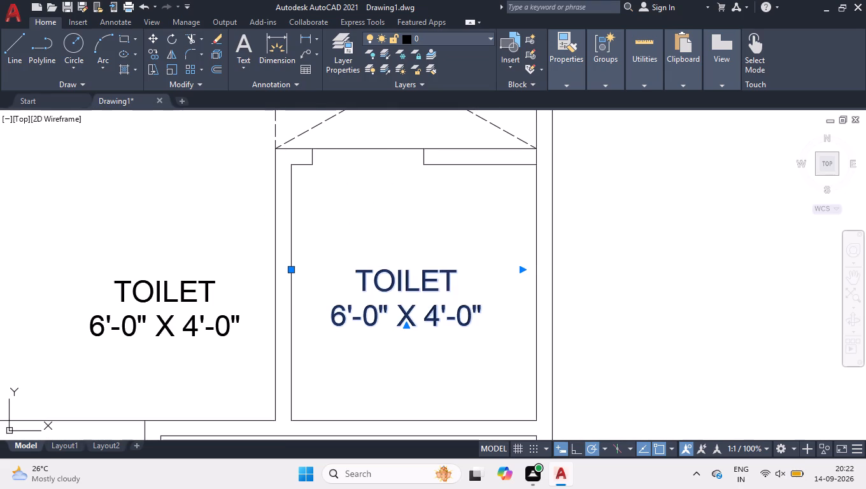
{"action": "left_click", "coordinate": [351, 285]}
{"action": "type", "text": "C."}
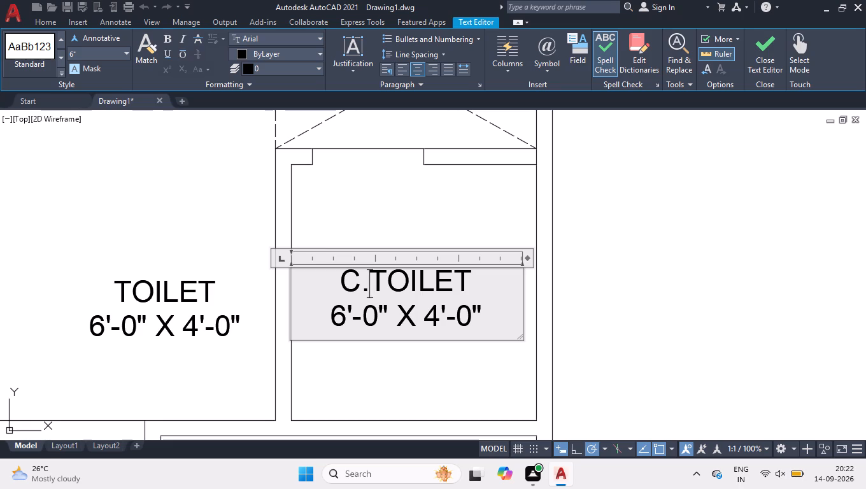
{"action": "left_click_drag", "start_coordinate": [497, 322], "coordinate": [426, 328]}
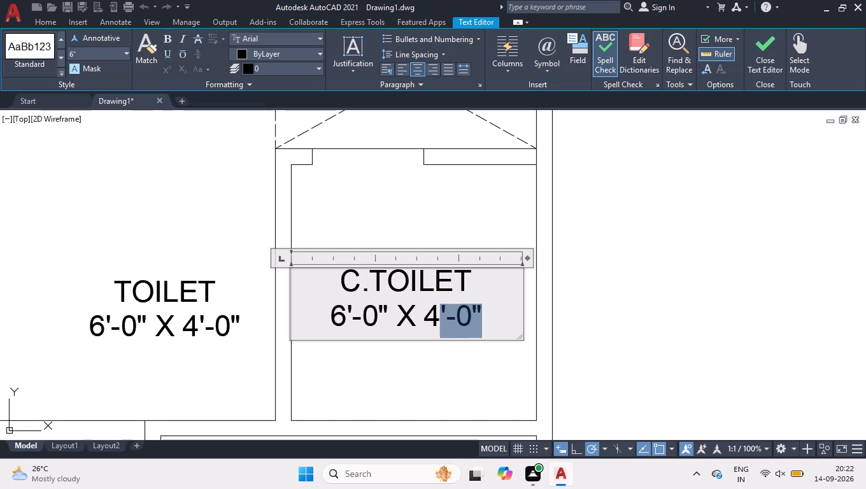
{"action": "left_click_drag", "start_coordinate": [426, 328], "coordinate": [325, 329]}
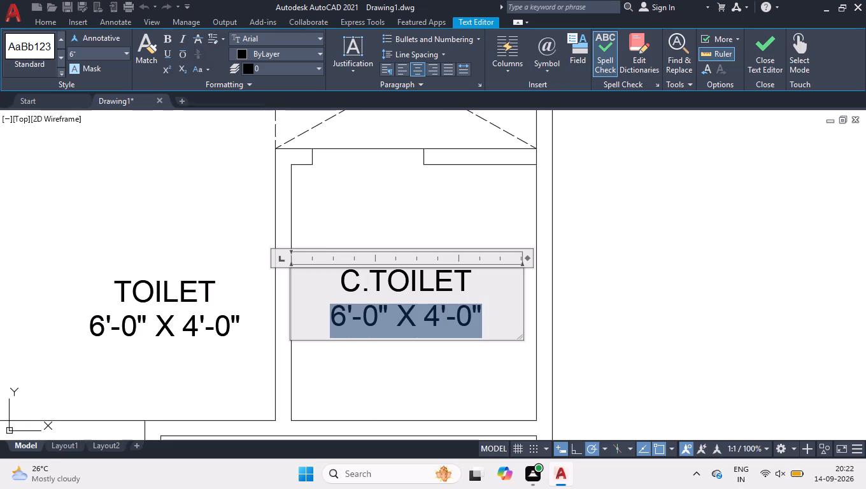
{"action": "key", "text": "5"}
{"action": "type", "text": "'-10.5\" X"}
{"action": "key", "text": "space"}
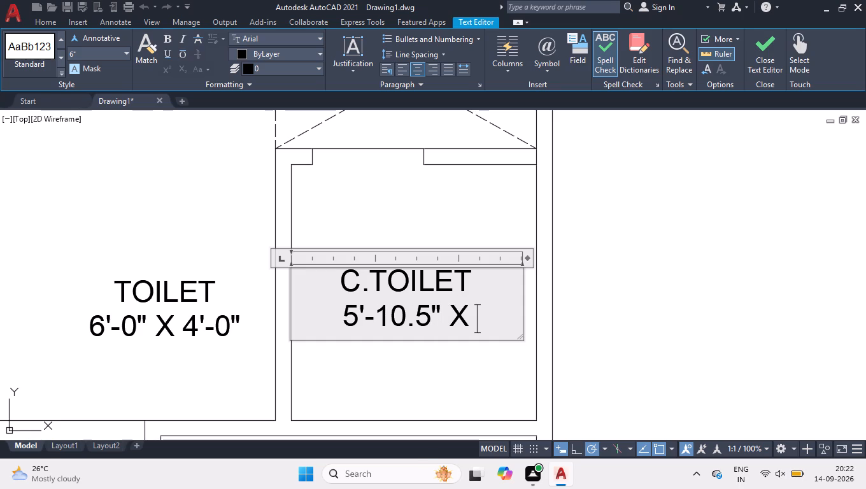
{"action": "key", "text": "6"}
{"action": "type", "text": "'-1.5\""}
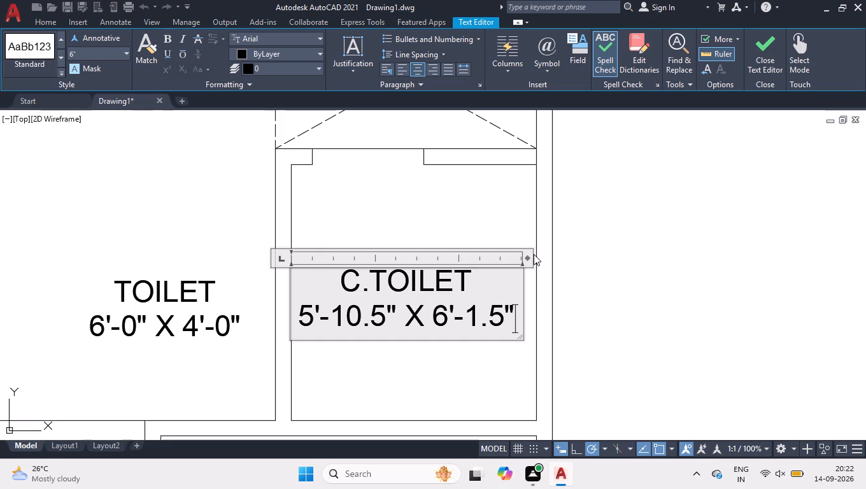
Narrow the C.TOILET label's text box slightly and shift the label rightward so it sits between the room's walls.
{"action": "left_click_drag", "start_coordinate": [527, 259], "coordinate": [505, 262]}
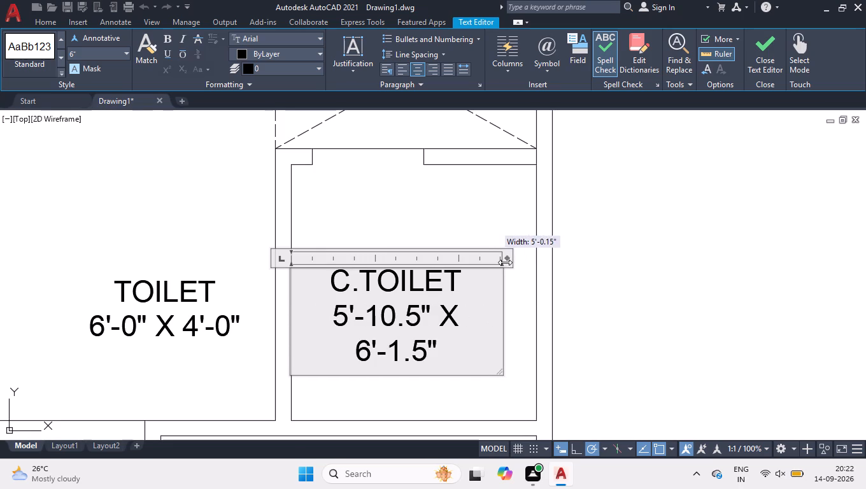
{"action": "left_click_drag", "start_coordinate": [505, 262], "coordinate": [514, 266]}
{"action": "left_click", "coordinate": [456, 223]}
{"action": "left_click", "coordinate": [456, 323]}
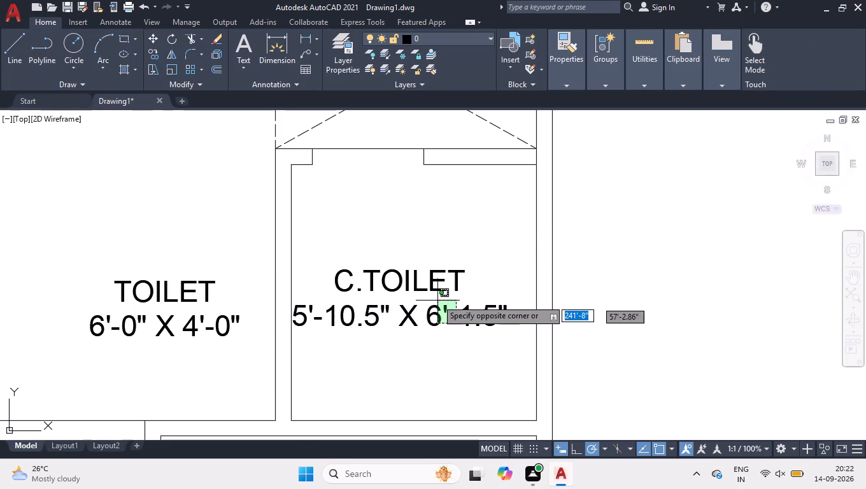
{"action": "left_click", "coordinate": [436, 296]}
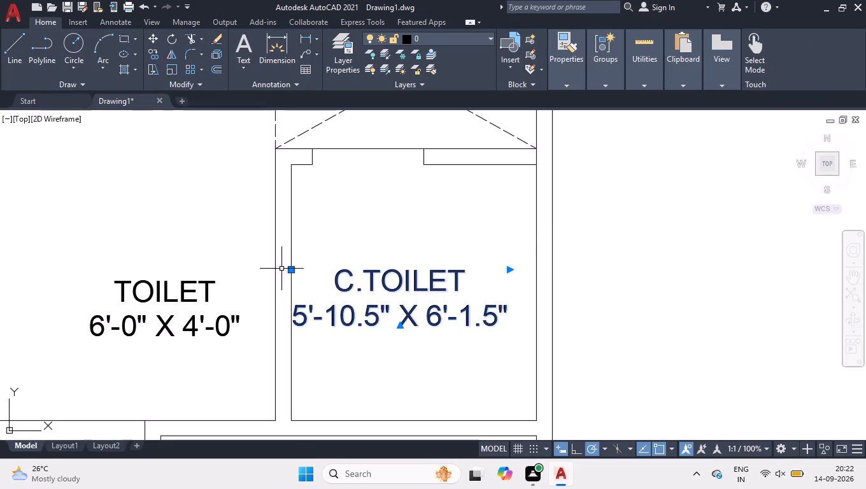
{"action": "left_click", "coordinate": [290, 271]}
{"action": "left_click", "coordinate": [306, 272]}
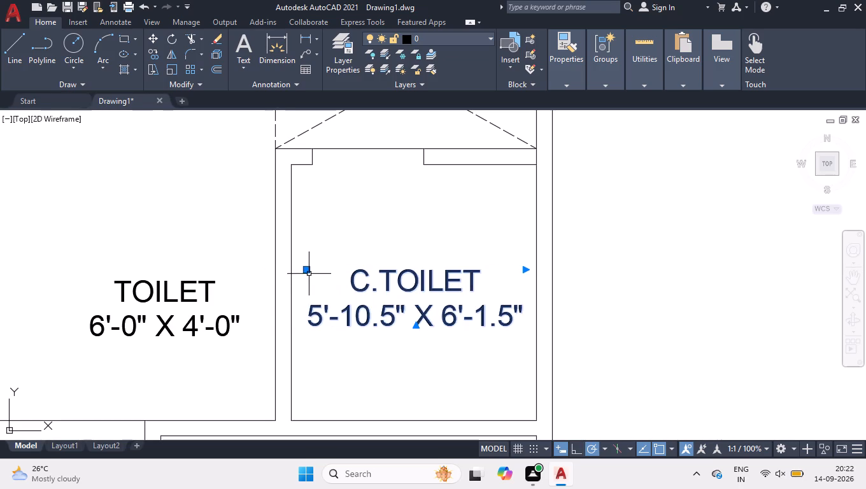
{"action": "right_click", "coordinate": [305, 302]}
{"action": "left_click", "coordinate": [364, 357]}
Change the toilet label in the wide room beside the common toilet to DINING with 13'-0" X 10'-0" beneath it.
{"action": "scroll", "coordinate": [360, 299], "scroll_direction": "down", "scroll_amount": 2}
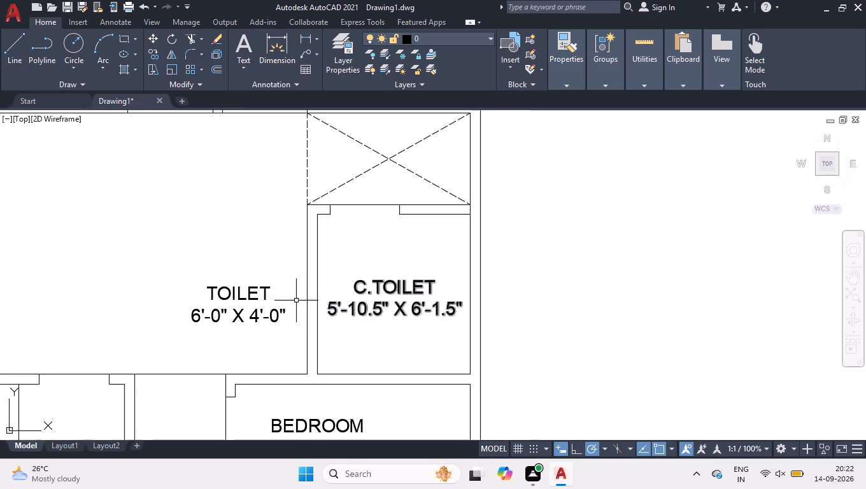
{"action": "scroll", "coordinate": [239, 307], "scroll_direction": "up", "scroll_amount": 1}
{"action": "double_click", "coordinate": [231, 279]}
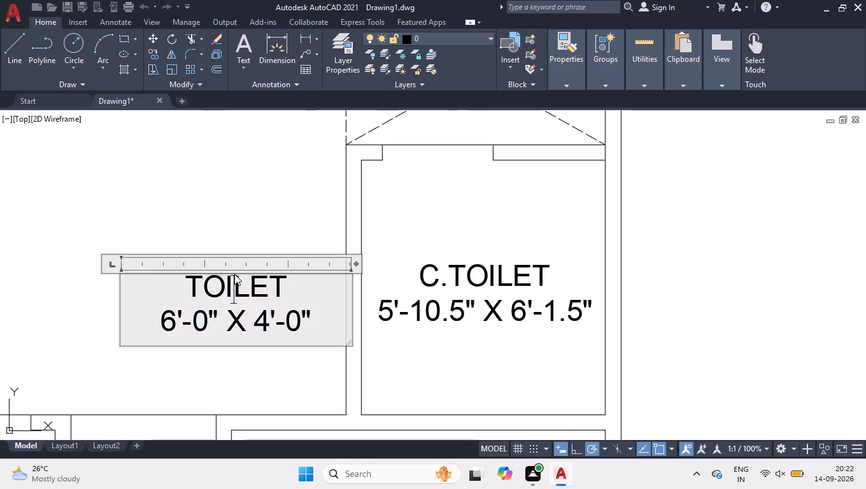
{"action": "key", "text": "ctrl+a"}
{"action": "type", "text": "DINING"}
{"action": "key", "text": "Return"}
{"action": "key", "text": "1"}
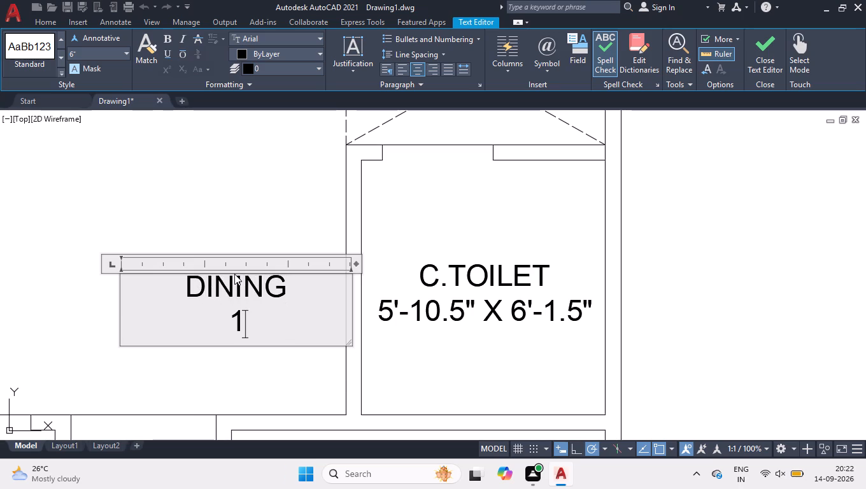
{"action": "type", "text": "3'-0\" X"}
{"action": "key", "text": "space"}
{"action": "type", "text": "10'-0\""}
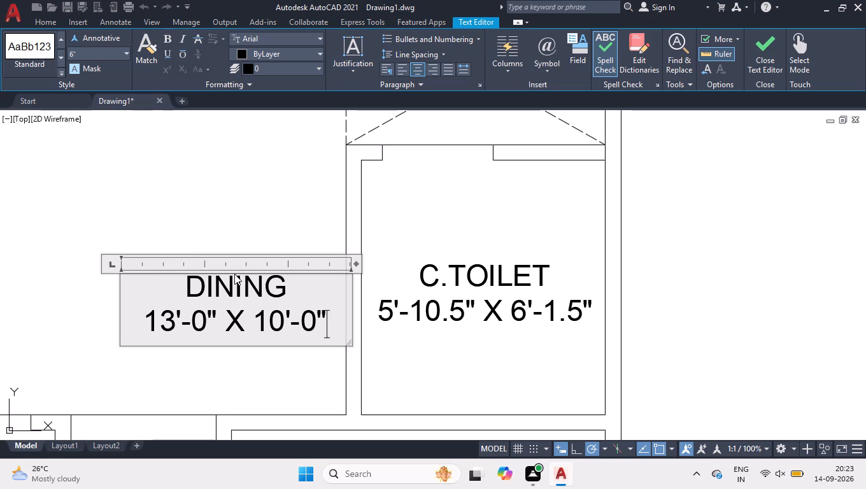
{"action": "left_click", "coordinate": [186, 208]}
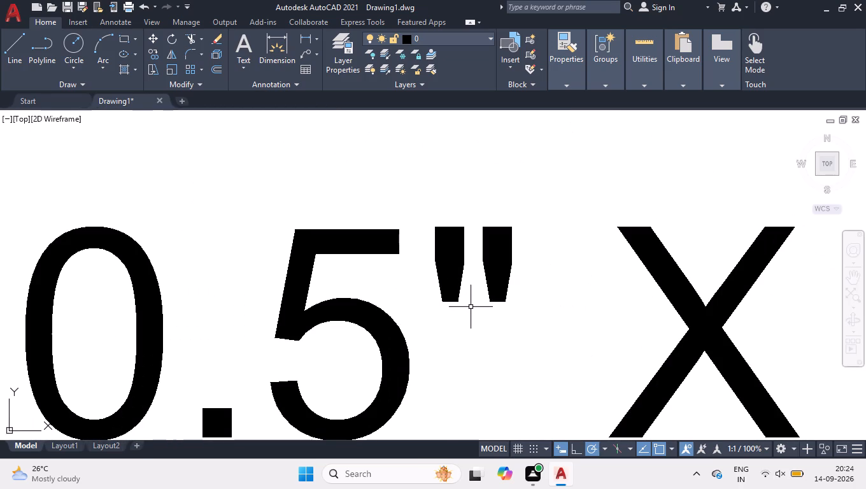
Change the toilet label in the room above the dashed crossed rectangle to BEDROOM with 9'-6" X 11'-0" beneath it.
{"action": "scroll", "coordinate": [516, 313], "scroll_direction": "down", "scroll_amount": 3}
{"action": "scroll", "coordinate": [586, 263], "scroll_direction": "down", "scroll_amount": 2}
{"action": "scroll", "coordinate": [577, 333], "scroll_direction": "down", "scroll_amount": 3}
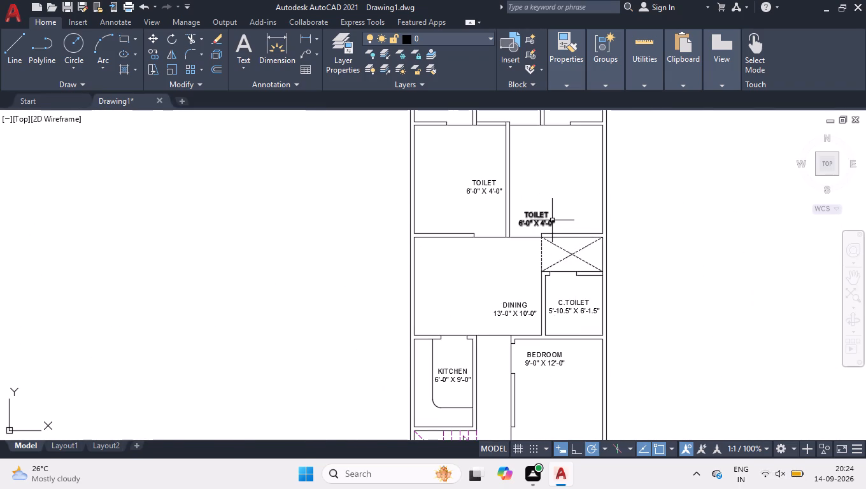
{"action": "scroll", "coordinate": [539, 215], "scroll_direction": "up", "scroll_amount": 2}
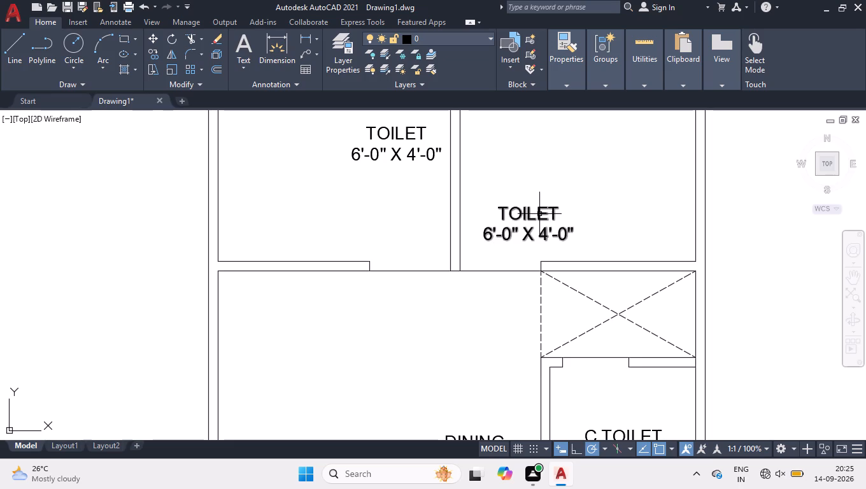
{"action": "double_click", "coordinate": [539, 212]}
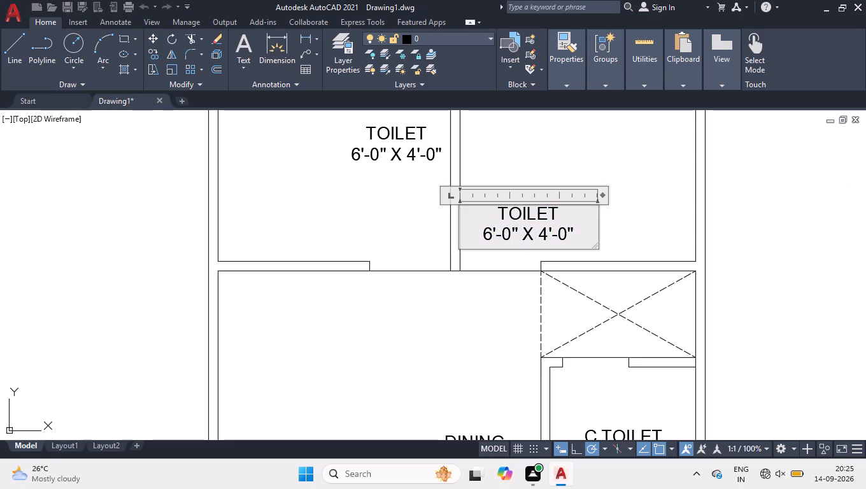
{"action": "key", "text": "ctrl+a"}
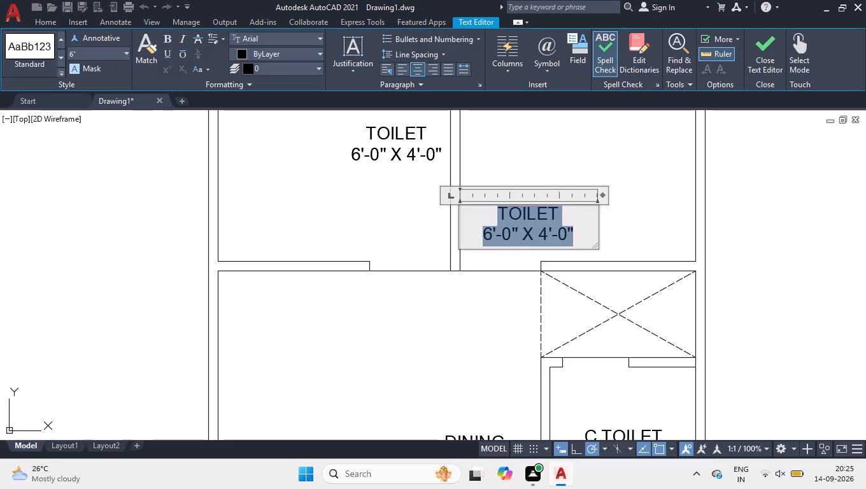
{"action": "type", "text": "BEDR"}
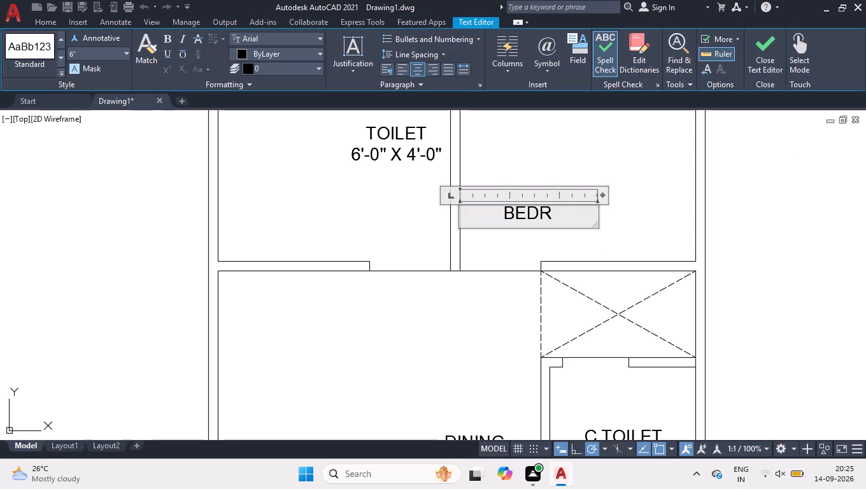
{"action": "type", "text": "OOM"}
{"action": "key", "text": "Return"}
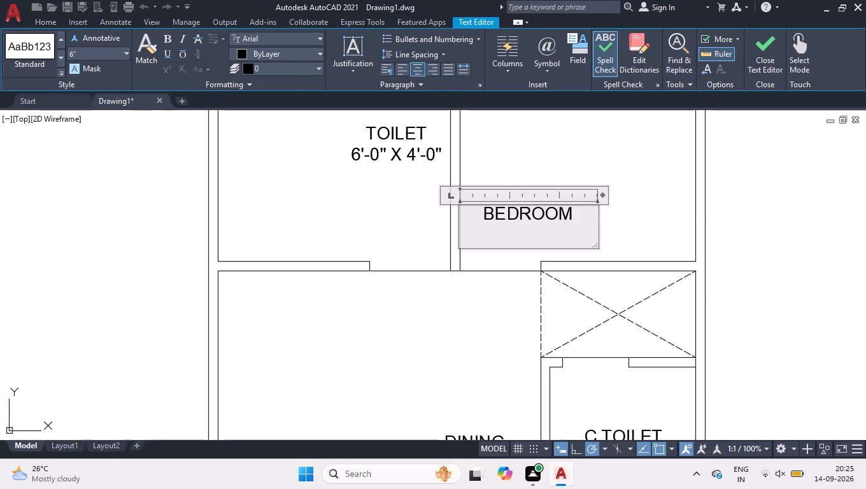
{"action": "type", "text": "9'-"}
{"action": "key", "text": "6"}
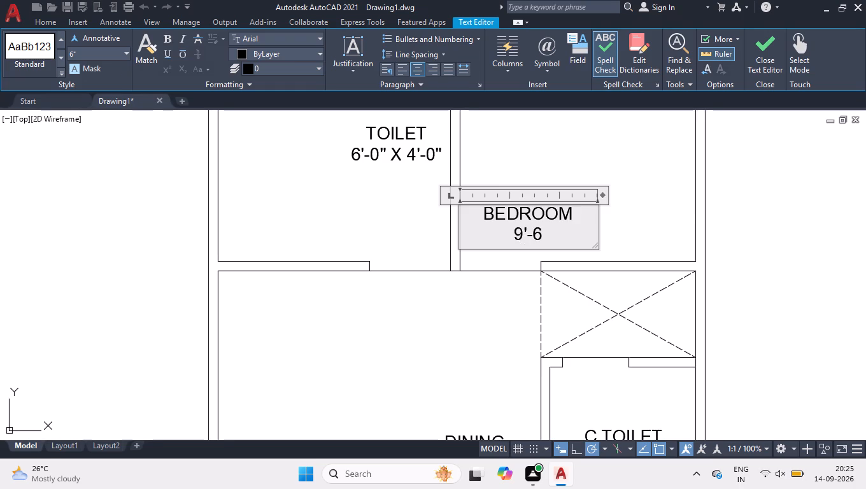
{"action": "type", "text": "\" X"}
{"action": "key", "text": "space"}
{"action": "type", "text": "11'-0\""}
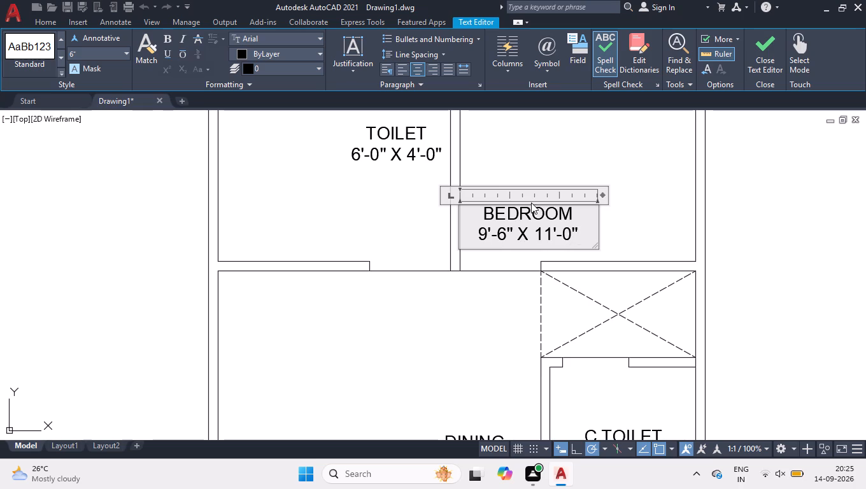
{"action": "left_click", "coordinate": [534, 286]}
Change the toilet label in the adjoining room above the dining area to BEDROOM with 9'4.5" X 11'-0" beneath it.
{"action": "scroll", "coordinate": [534, 286], "scroll_direction": "down", "scroll_amount": 1}
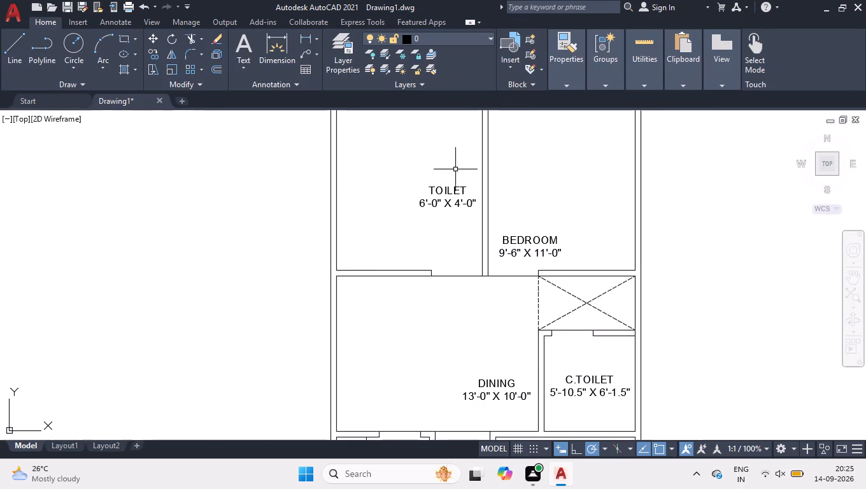
{"action": "scroll", "coordinate": [455, 167], "scroll_direction": "up", "scroll_amount": 3}
{"action": "double_click", "coordinate": [467, 202]}
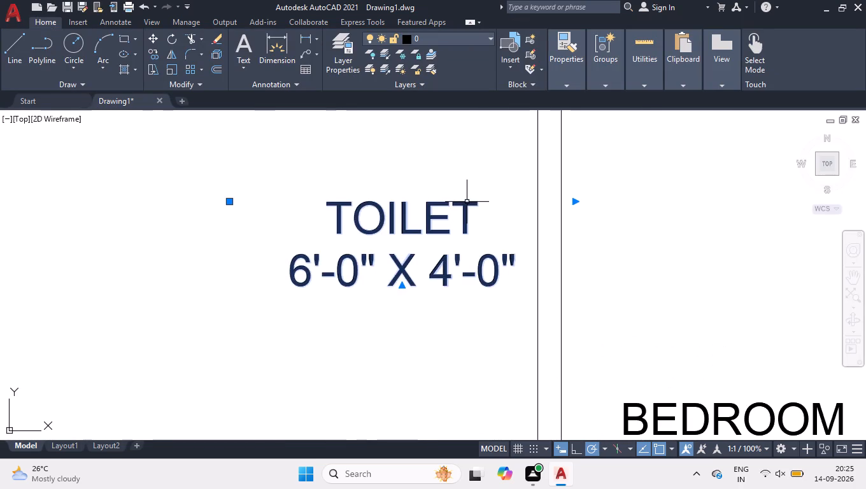
{"action": "key", "text": "ctrl+a"}
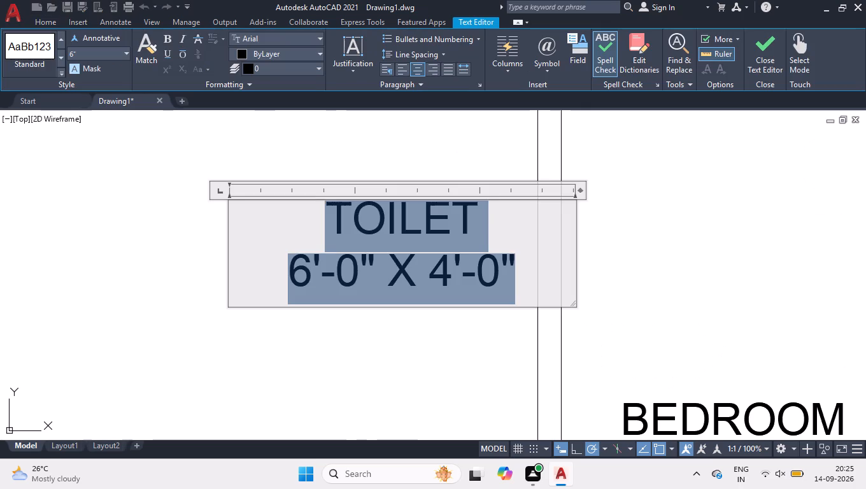
{"action": "type", "text": "BEDROOM"}
{"action": "key", "text": "Return"}
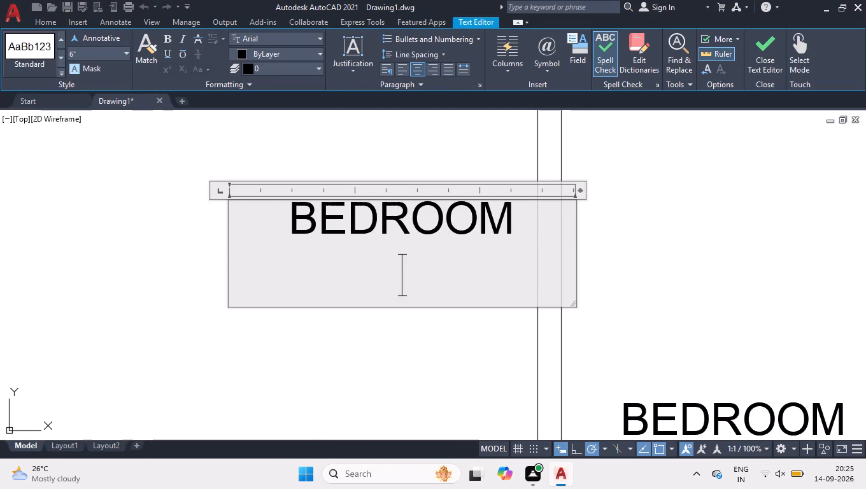
{"action": "type", "text": "9'4."}
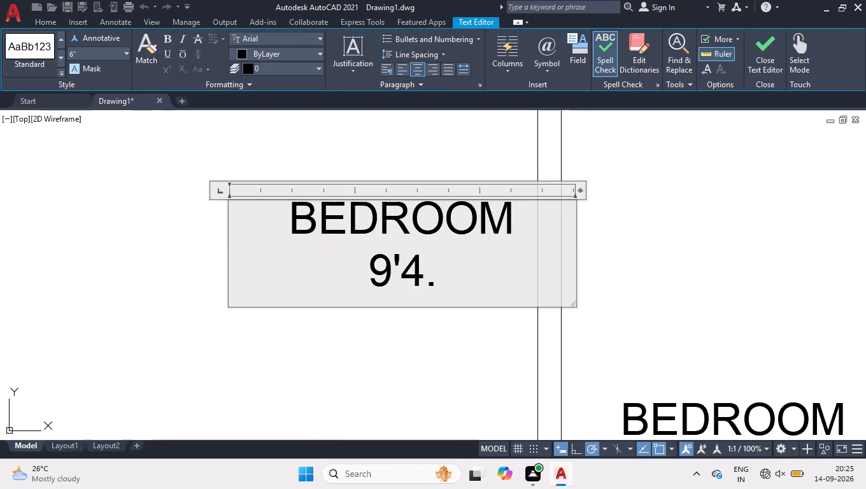
{"action": "type", "text": "5\"X"}
{"action": "key", "text": "space"}
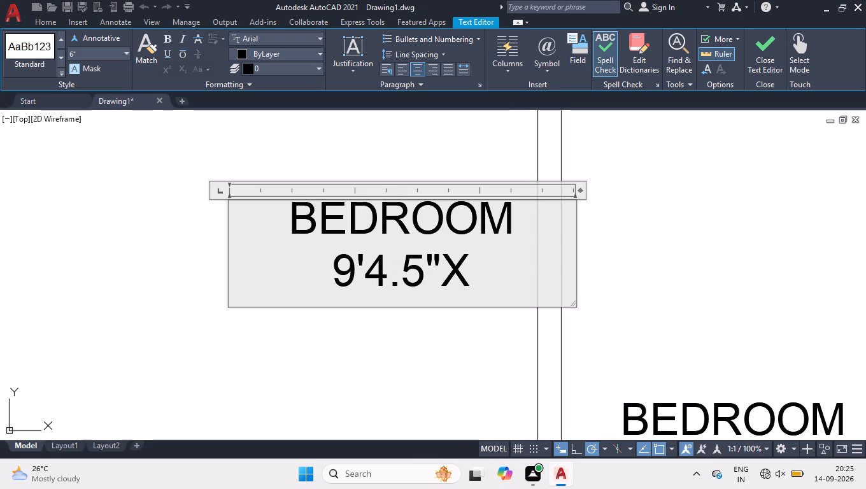
{"action": "key", "text": "BackSpace"}
{"action": "key", "text": "BackSpace"}
{"action": "key", "text": "space"}
{"action": "type", "text": "X"}
{"action": "key", "text": "space"}
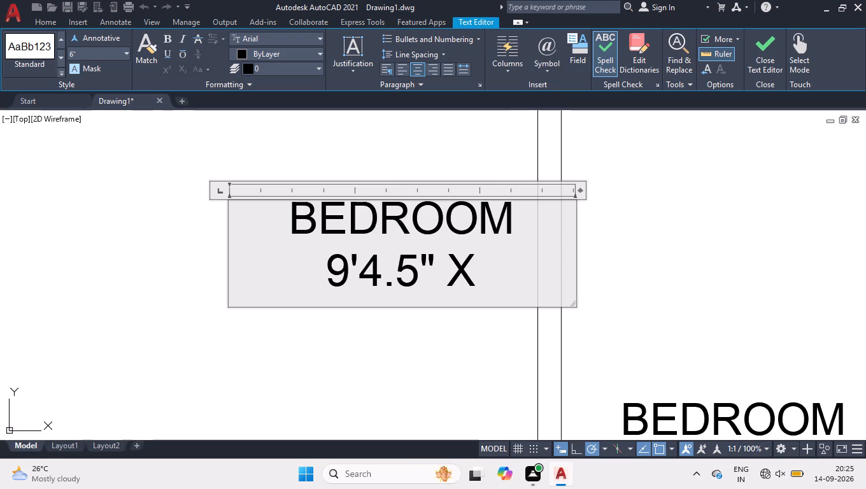
{"action": "type", "text": "11'-0\""}
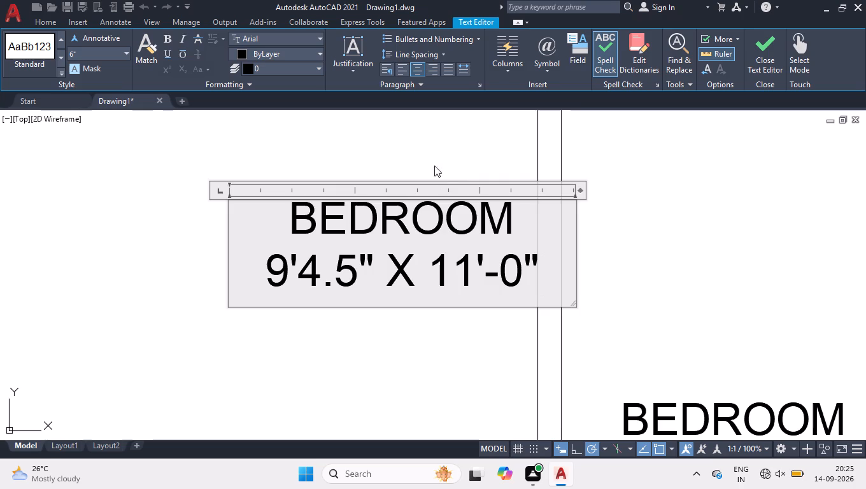
{"action": "left_click", "coordinate": [418, 141]}
Change the label in the middle of the three small top rooms to OPEN with 6'-6" X 4'-0" beneath it.
{"action": "scroll", "coordinate": [409, 254], "scroll_direction": "down", "scroll_amount": 4}
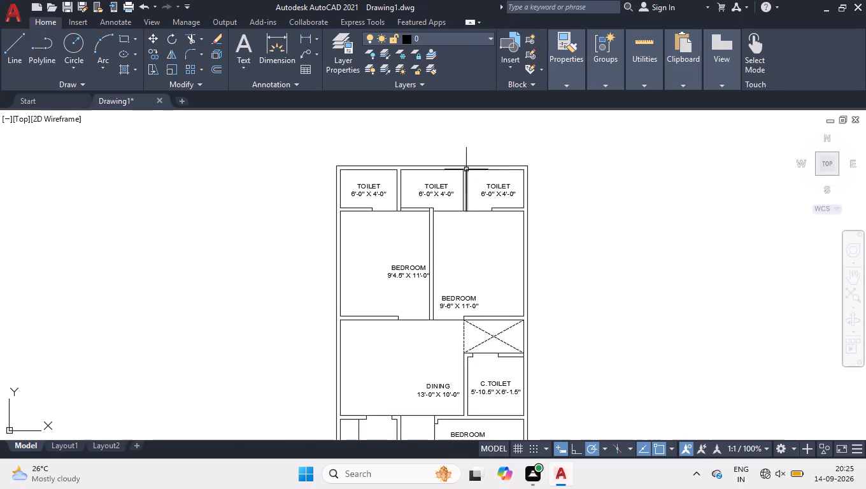
{"action": "scroll", "coordinate": [438, 185], "scroll_direction": "up", "scroll_amount": 2}
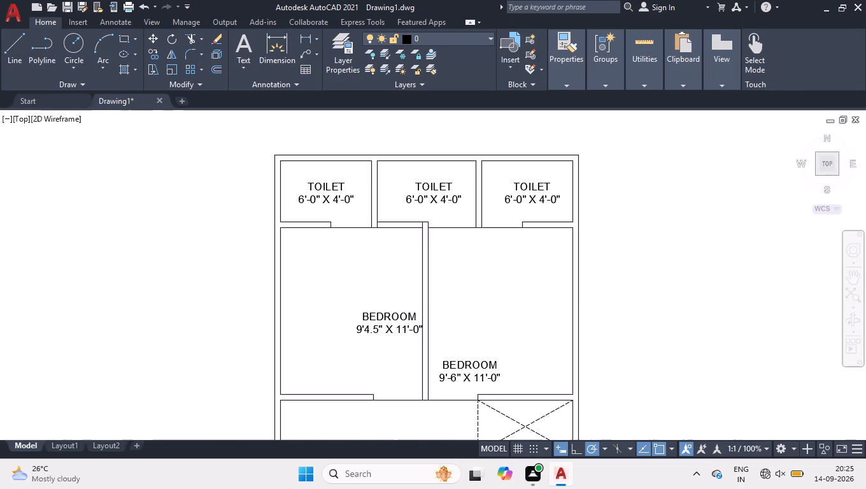
{"action": "scroll", "coordinate": [438, 185], "scroll_direction": "up", "scroll_amount": 1}
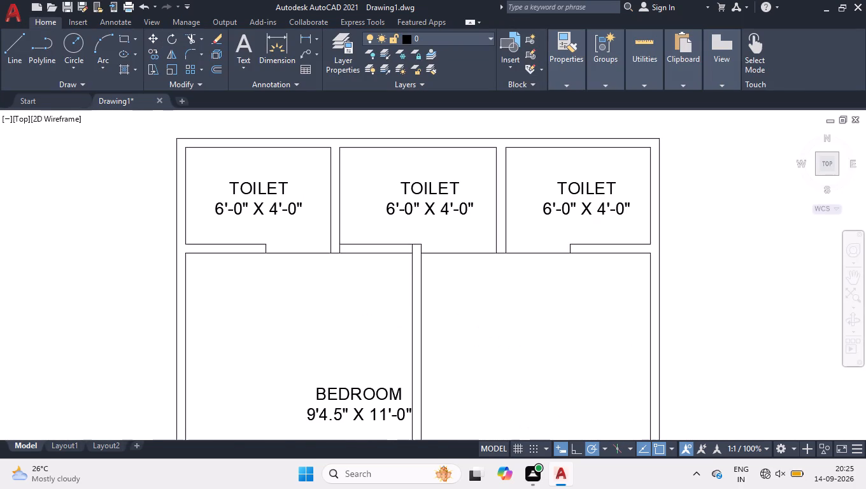
{"action": "scroll", "coordinate": [435, 186], "scroll_direction": "up", "scroll_amount": 3}
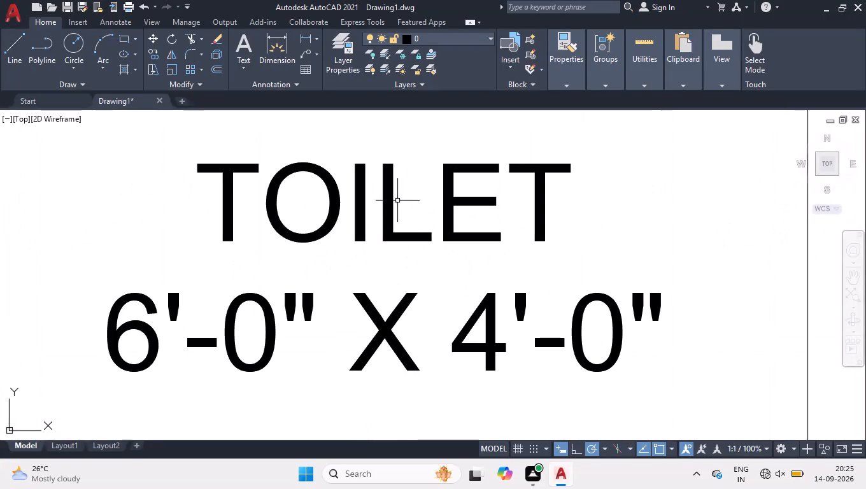
{"action": "double_click", "coordinate": [392, 197]}
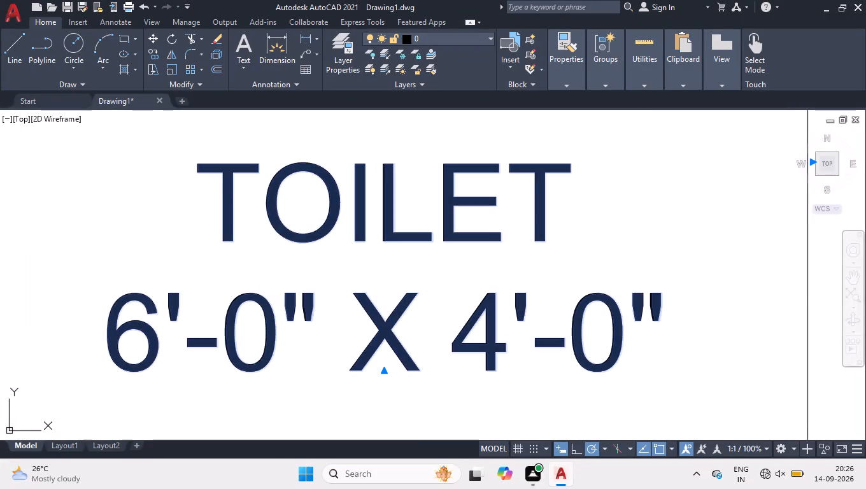
{"action": "key", "text": "ctrl+a"}
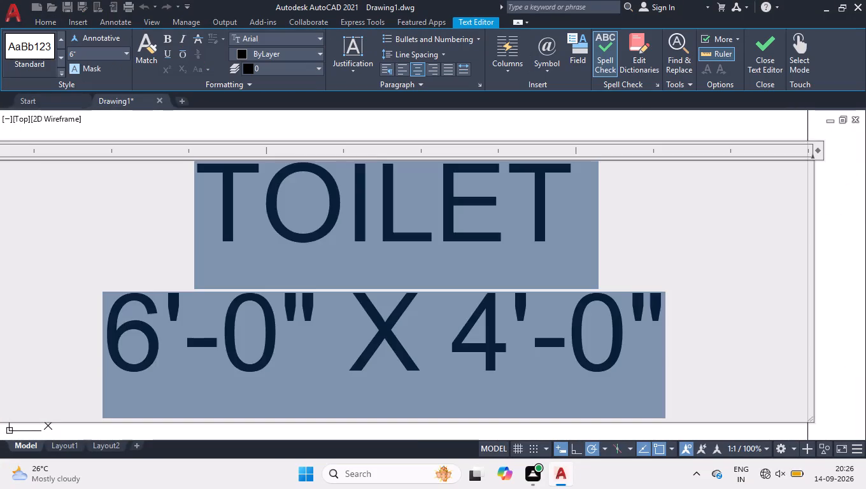
{"action": "type", "text": "OPEN"}
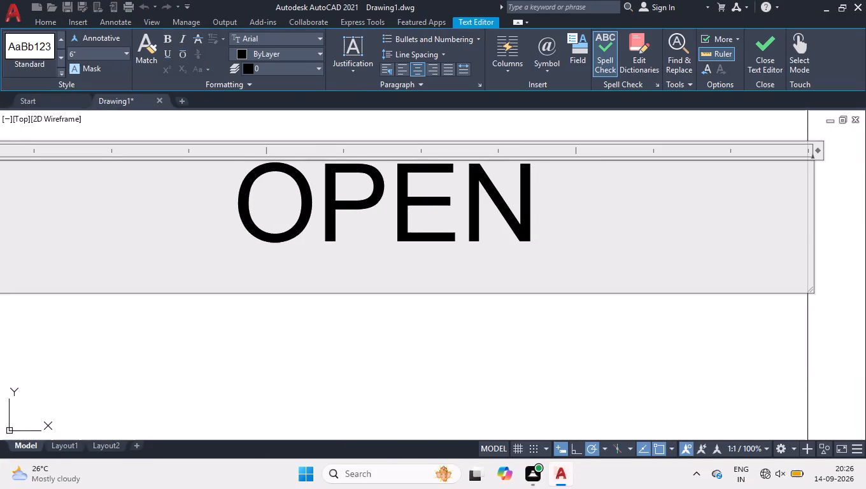
{"action": "key", "text": "Return"}
{"action": "type", "text": "6'-6\" X"}
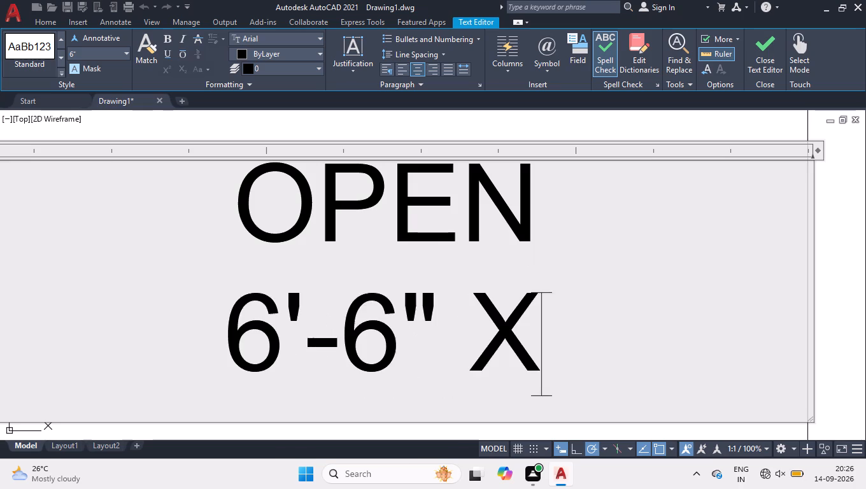
{"action": "key", "text": "space"}
{"action": "type", "text": "4'-0\""}
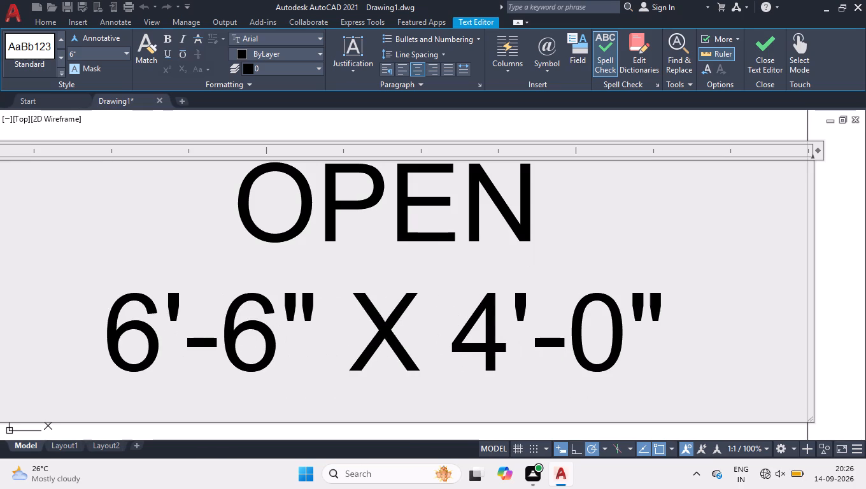
{"action": "scroll", "coordinate": [432, 213], "scroll_direction": "down", "scroll_amount": 1}
{"action": "left_click", "coordinate": [429, 142]}
Add a linear dimension across the inner width of the OPEN space, placed between its upper wall and its label.
{"action": "scroll", "coordinate": [434, 220], "scroll_direction": "down", "scroll_amount": 2}
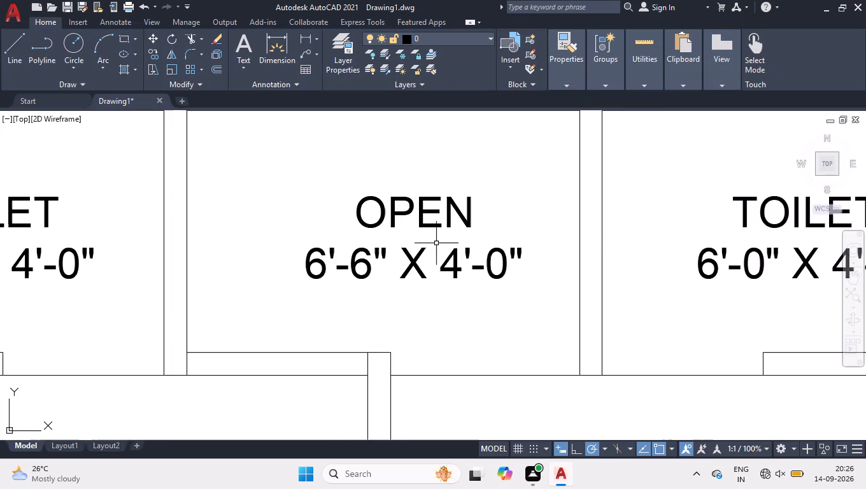
{"action": "scroll", "coordinate": [443, 269], "scroll_direction": "down", "scroll_amount": 2}
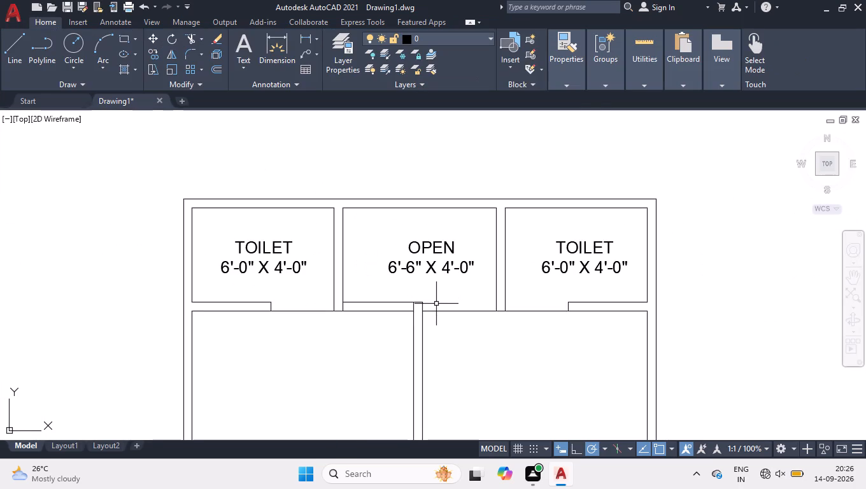
{"action": "type", "text": "DLI"}
{"action": "key", "text": "Return"}
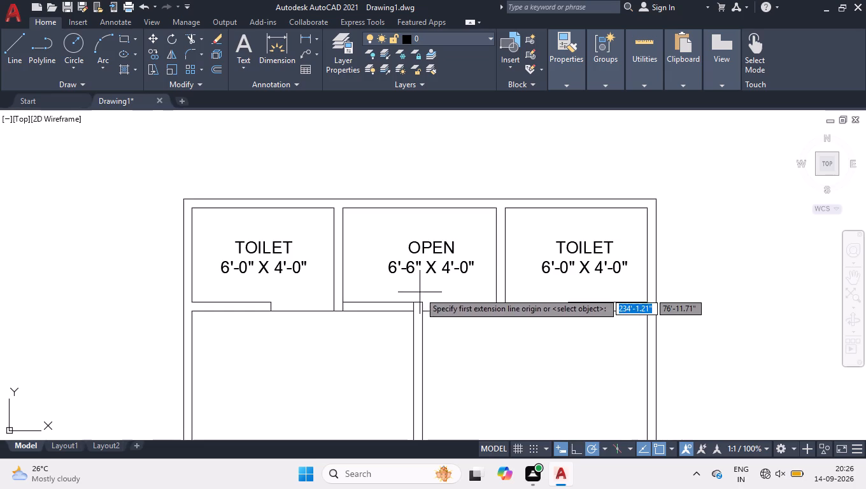
{"action": "left_click", "coordinate": [342, 207]}
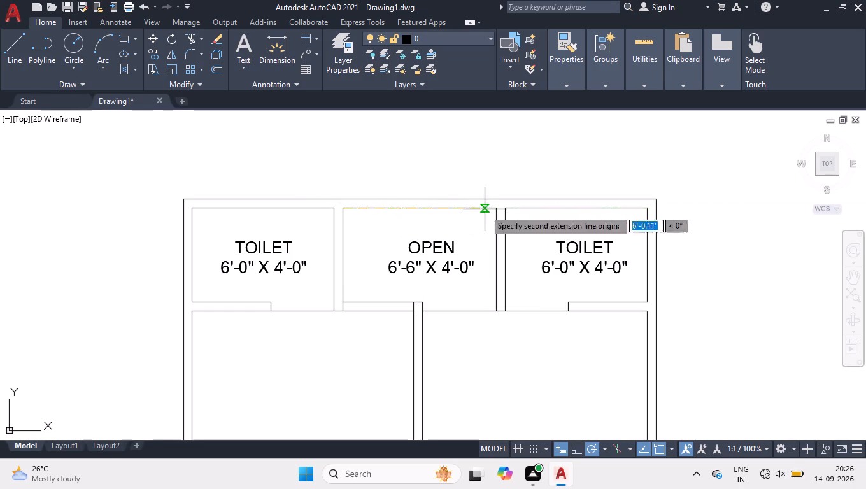
{"action": "left_click", "coordinate": [498, 209]}
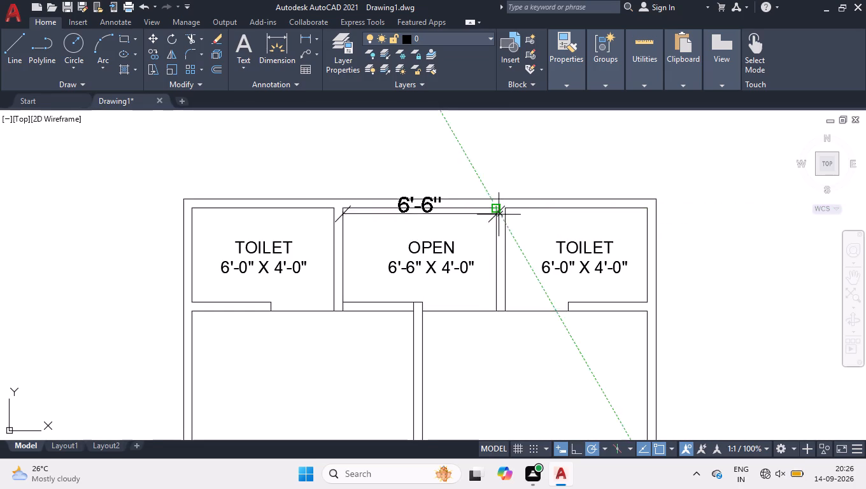
{"action": "left_click", "coordinate": [499, 227]}
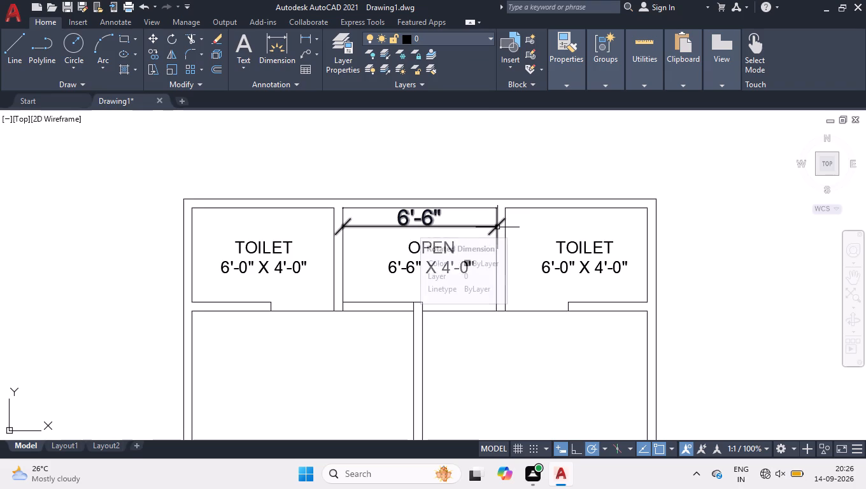
Modify the ISO-25 dimension style to use magenta text, a 6" text height and a 6" arrow size.
{"action": "type", "text": "D"}
{"action": "key", "text": "space"}
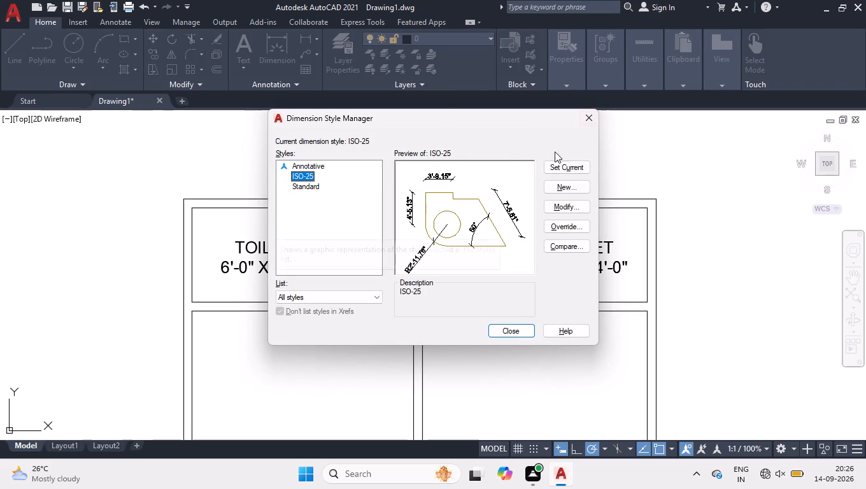
{"action": "left_click", "coordinate": [589, 203]}
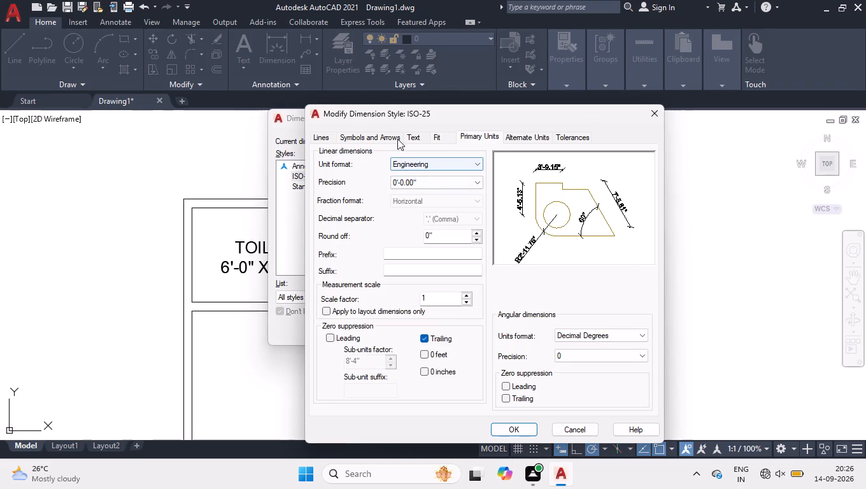
{"action": "left_click", "coordinate": [411, 134]}
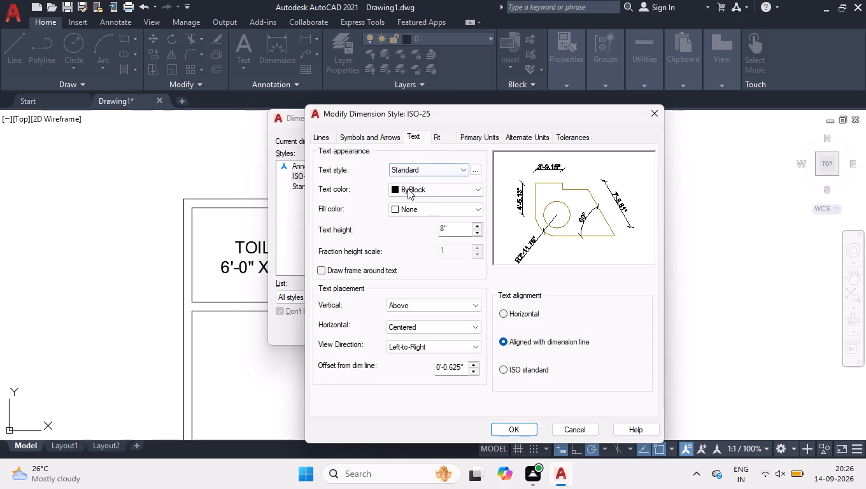
{"action": "left_click", "coordinate": [408, 188]}
{"action": "left_click", "coordinate": [416, 274]}
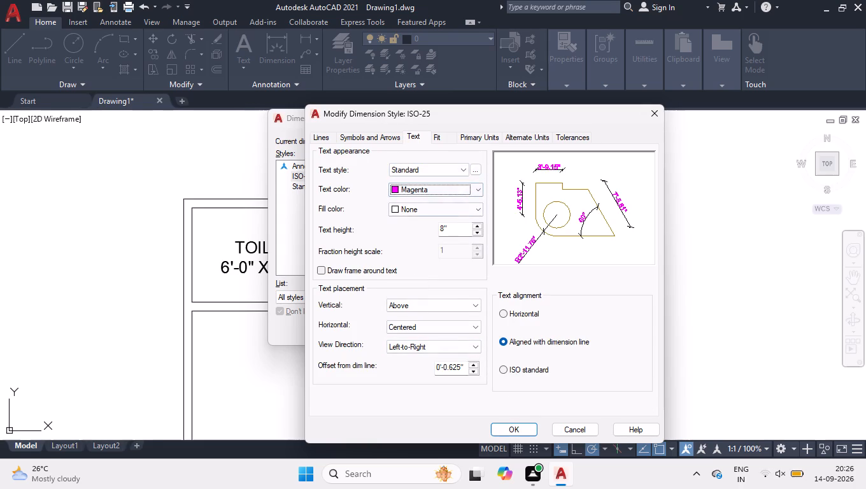
{"action": "left_click_drag", "start_coordinate": [453, 234], "coordinate": [393, 216]}
{"action": "key", "text": "6"}
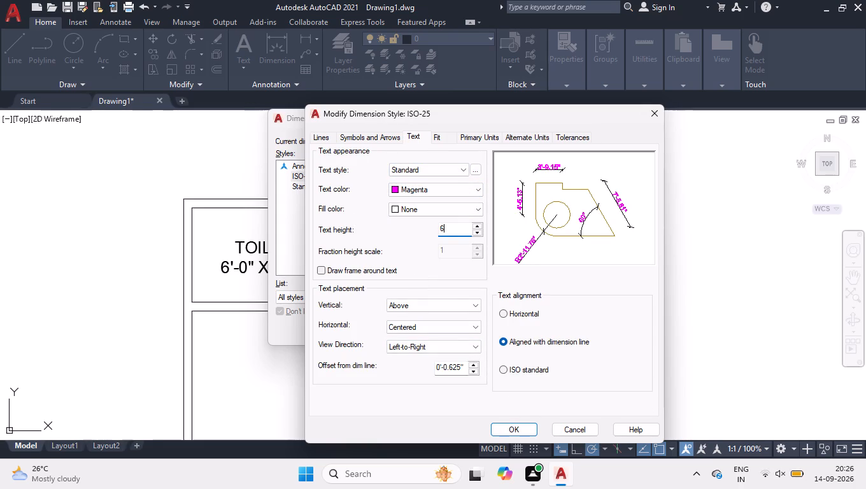
{"action": "key", "text": "Return"}
{"action": "left_click", "coordinate": [387, 132]}
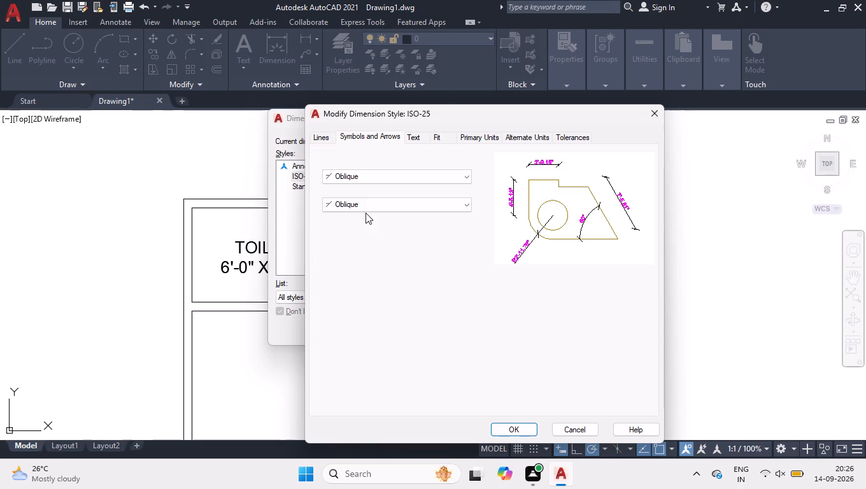
{"action": "left_click_drag", "start_coordinate": [350, 267], "coordinate": [125, 232]}
{"action": "key", "text": "6"}
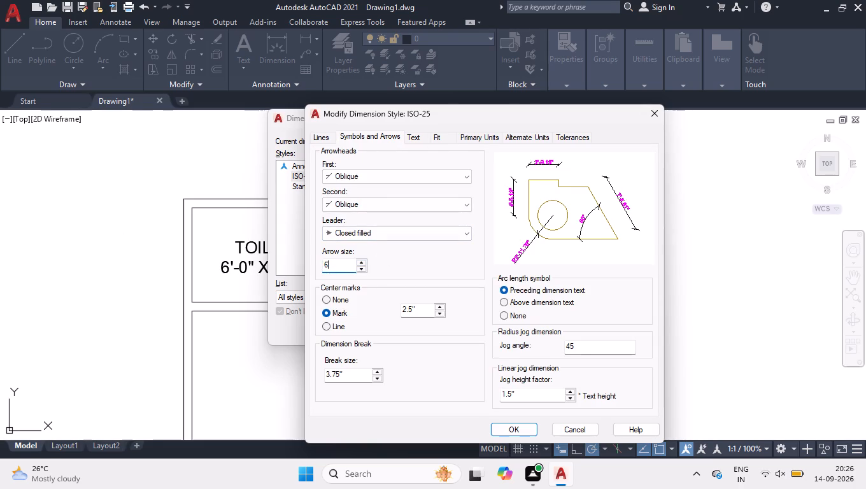
{"action": "key", "text": "Return"}
{"action": "left_click", "coordinate": [493, 428]}
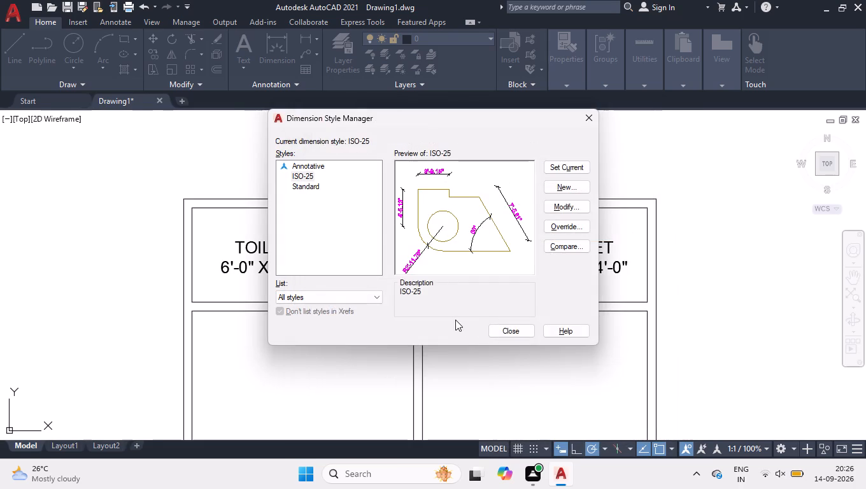
{"action": "left_click", "coordinate": [499, 327]}
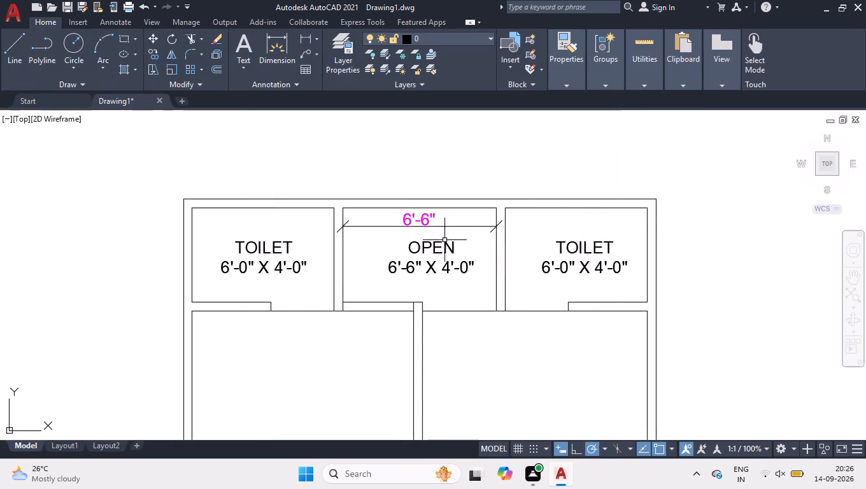
Add a linear dimension across the plan's full outer width, placed just above the top wall over the toilets and OPEN space.
{"action": "scroll", "coordinate": [366, 160], "scroll_direction": "down", "scroll_amount": 2}
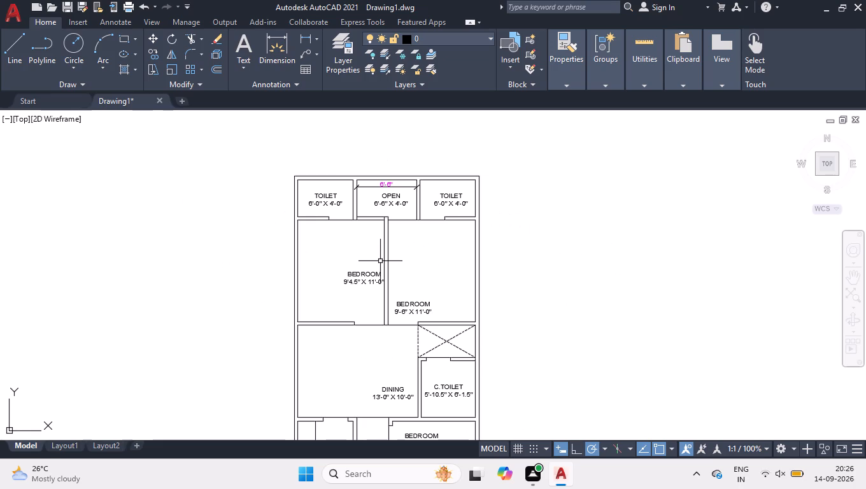
{"action": "type", "text": "DLI"}
{"action": "key", "text": "Return"}
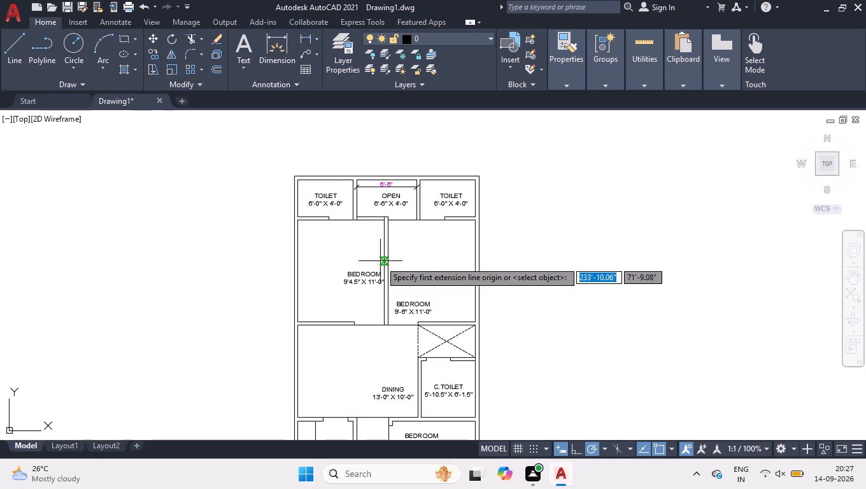
{"action": "scroll", "coordinate": [355, 152], "scroll_direction": "up", "scroll_amount": 2}
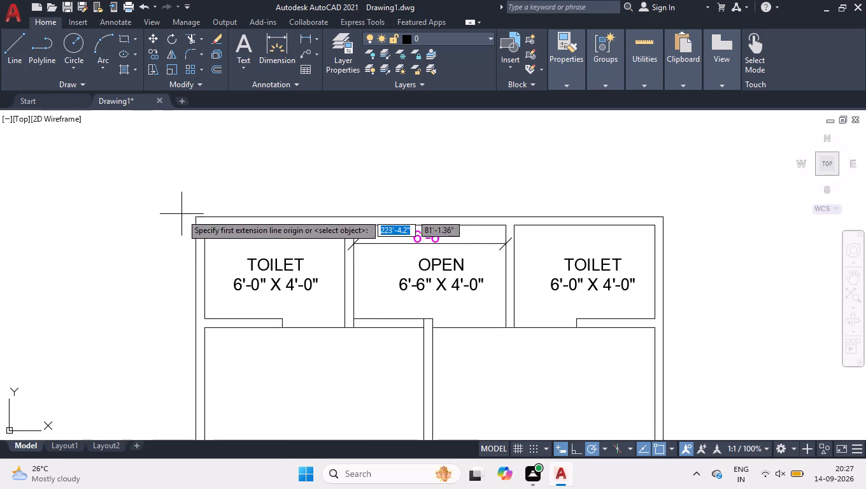
{"action": "left_click", "coordinate": [193, 216]}
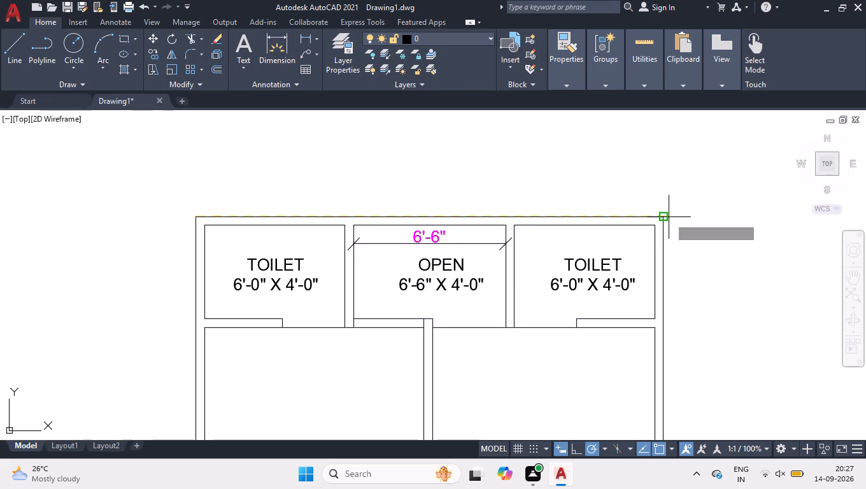
{"action": "left_click", "coordinate": [663, 216]}
{"action": "left_click", "coordinate": [665, 204]}
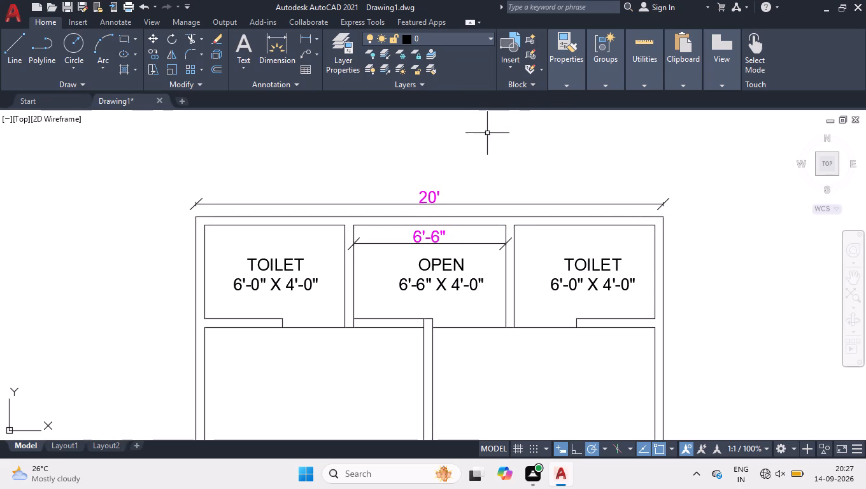
Add a vertical linear dimension over the plan's full outer length, placed just outside the long wall on the C.TOILET and VERENDAH side.
{"action": "scroll", "coordinate": [456, 131], "scroll_direction": "down", "scroll_amount": 2}
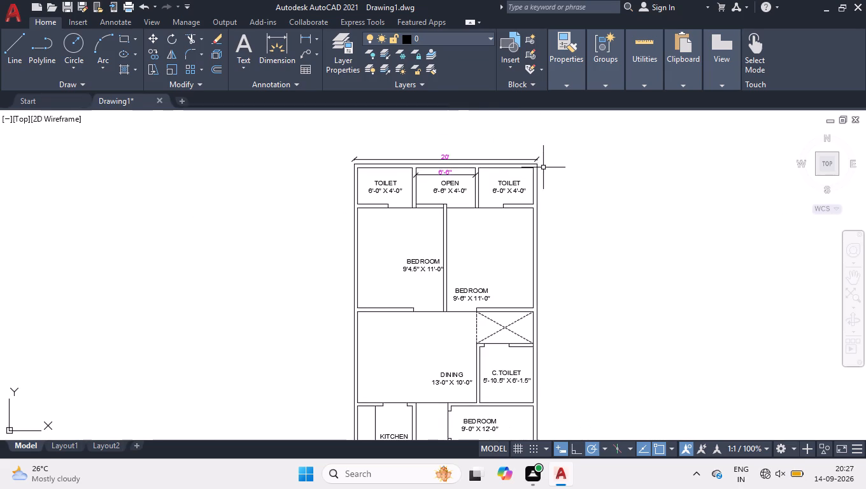
{"action": "scroll", "coordinate": [544, 166], "scroll_direction": "up", "scroll_amount": 5}
{"action": "key", "text": "space"}
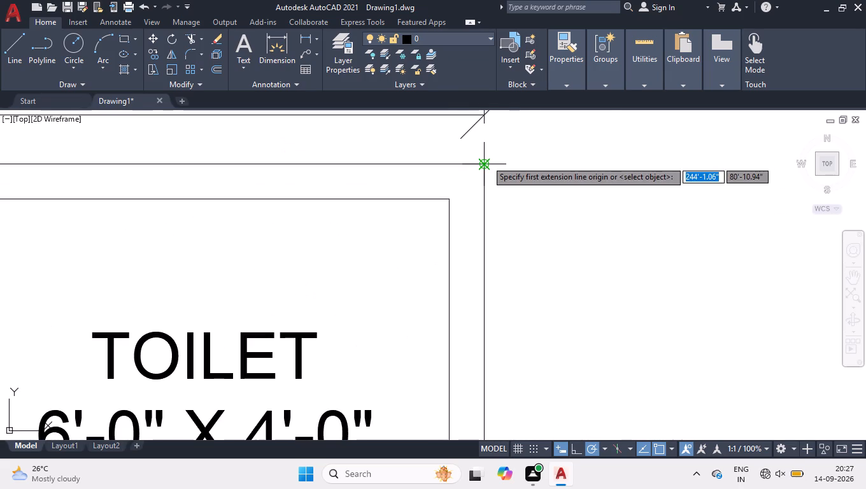
{"action": "left_click", "coordinate": [486, 160]}
{"action": "scroll", "coordinate": [486, 160], "scroll_direction": "down", "scroll_amount": 6}
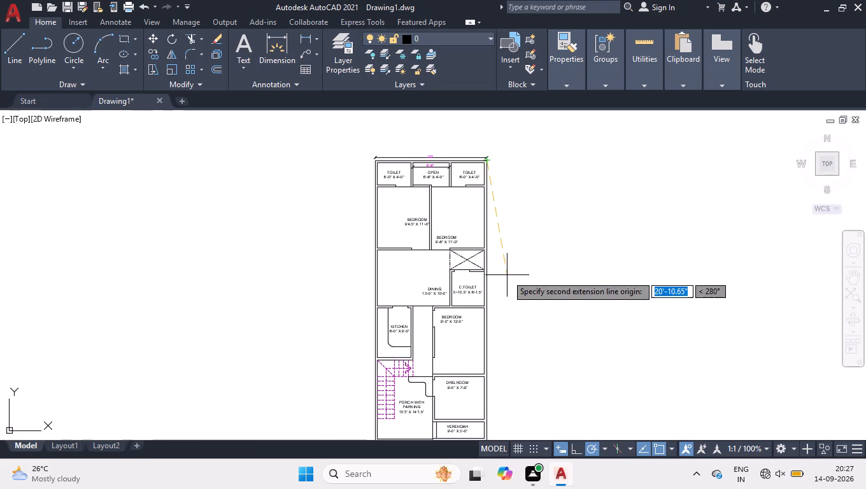
{"action": "scroll", "coordinate": [507, 275], "scroll_direction": "down", "scroll_amount": 1}
{"action": "scroll", "coordinate": [499, 358], "scroll_direction": "up", "scroll_amount": 2}
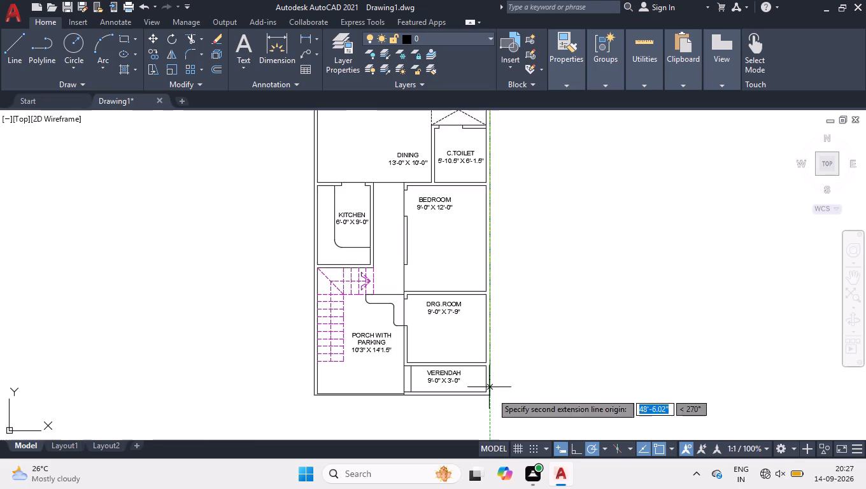
{"action": "scroll", "coordinate": [485, 413], "scroll_direction": "up", "scroll_amount": 4}
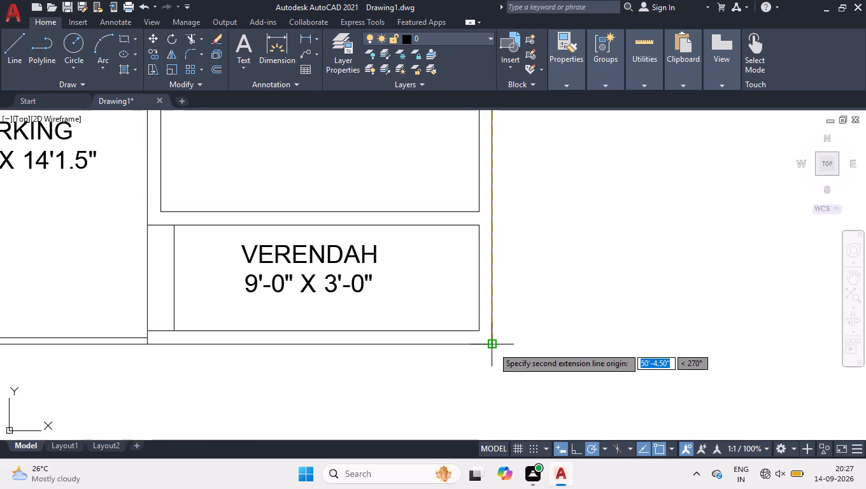
{"action": "left_click", "coordinate": [493, 347]}
{"action": "scroll", "coordinate": [517, 341], "scroll_direction": "down", "scroll_amount": 6}
{"action": "scroll", "coordinate": [546, 217], "scroll_direction": "up", "scroll_amount": 3}
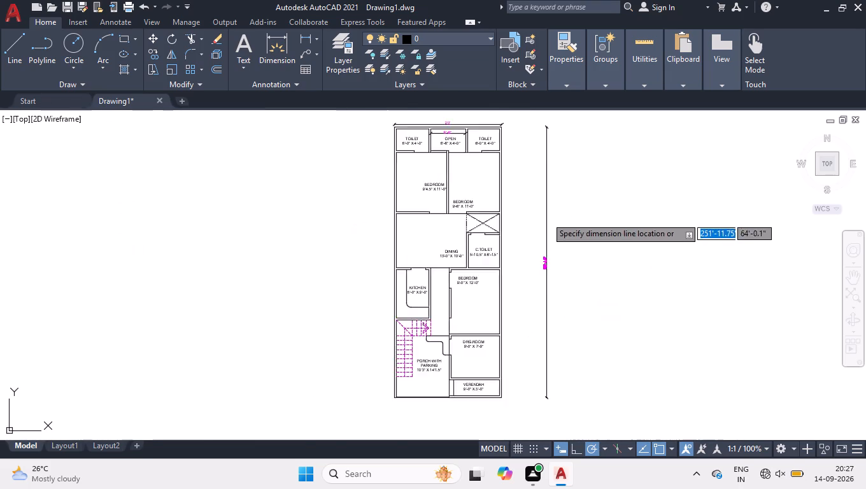
{"action": "scroll", "coordinate": [497, 273], "scroll_direction": "up", "scroll_amount": 3}
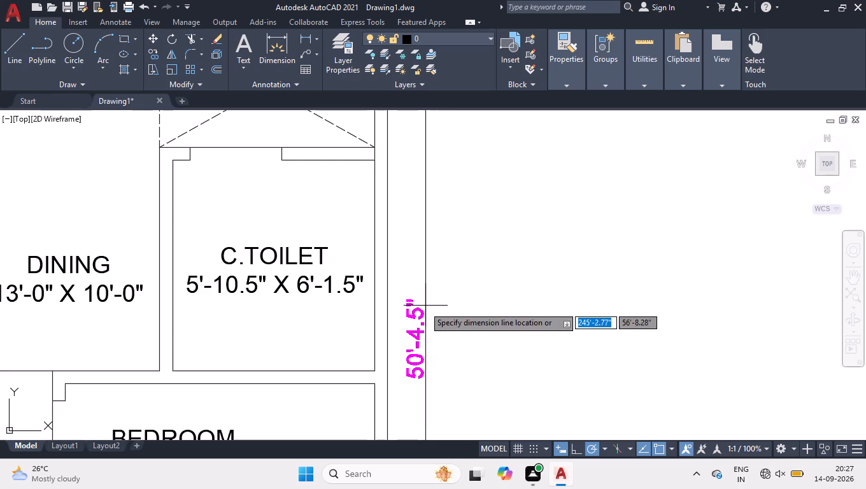
{"action": "left_click", "coordinate": [424, 306]}
Override the text of the overall length dimension beside the C.TOILET with 50'-0".
{"action": "scroll", "coordinate": [416, 316], "scroll_direction": "up", "scroll_amount": 2}
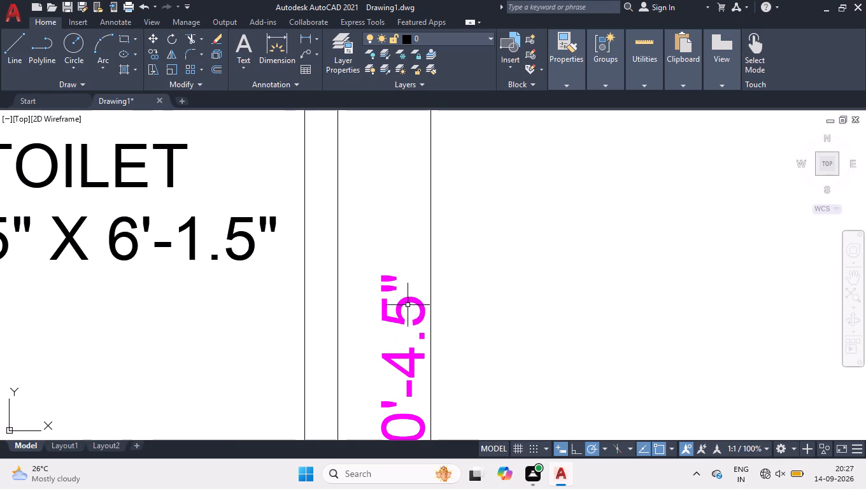
{"action": "triple_click", "coordinate": [407, 303]}
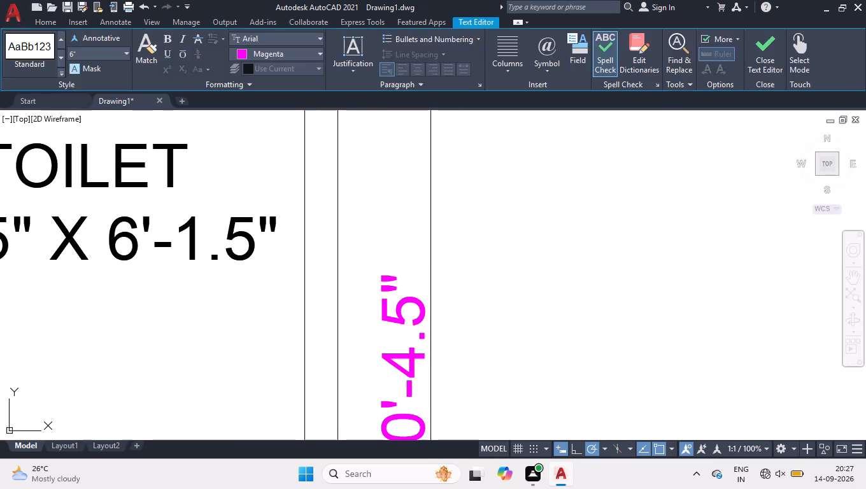
{"action": "left_click", "coordinate": [392, 359]}
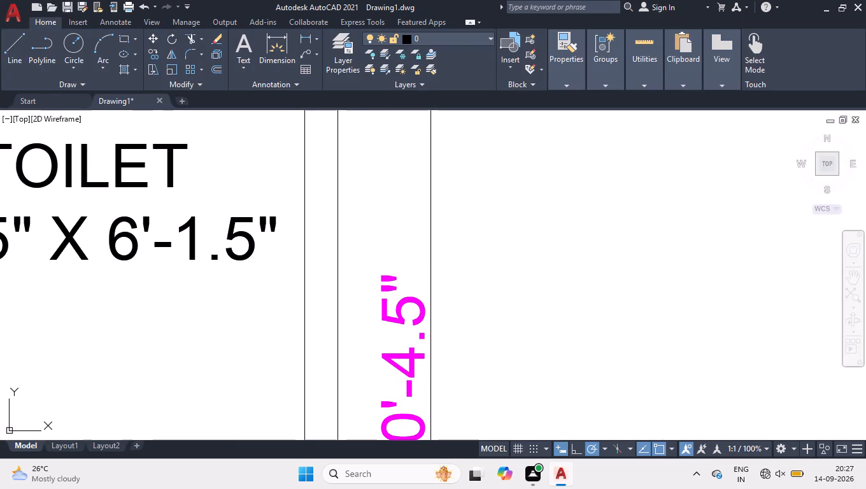
{"action": "left_click", "coordinate": [443, 379]}
{"action": "left_click", "coordinate": [471, 382]}
{"action": "left_click", "coordinate": [483, 379]}
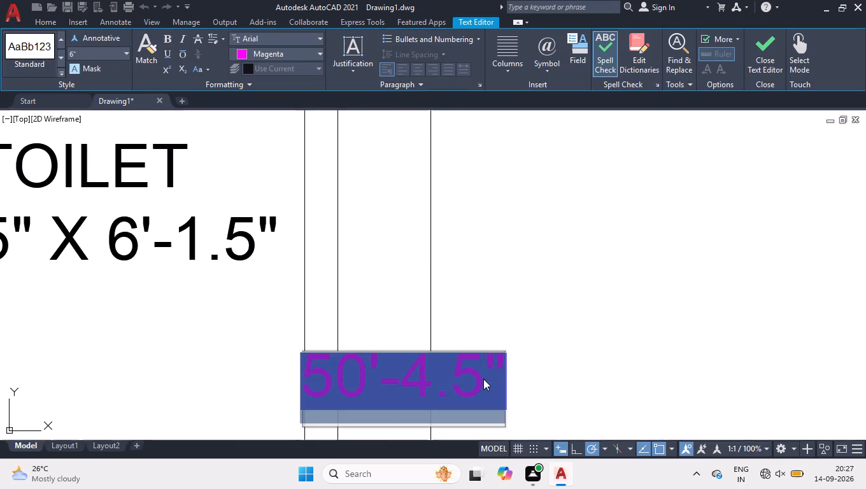
{"action": "left_click", "coordinate": [494, 377]}
{"action": "left_click", "coordinate": [529, 376]}
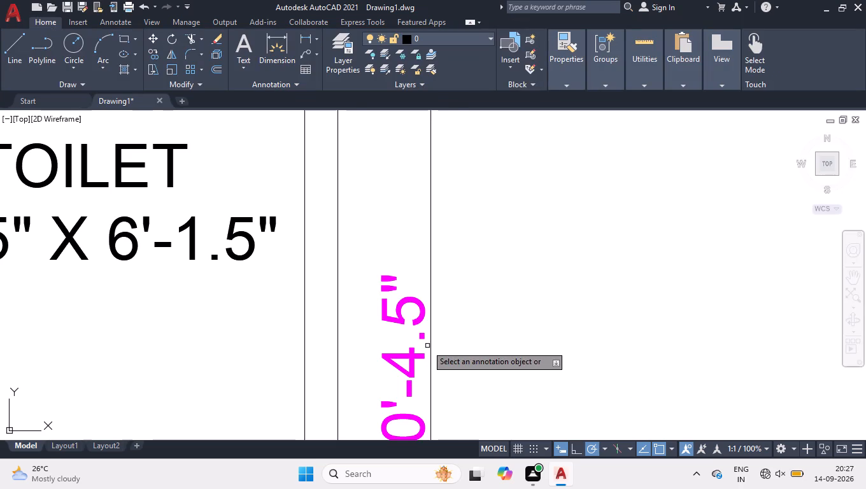
{"action": "left_click", "coordinate": [422, 337]}
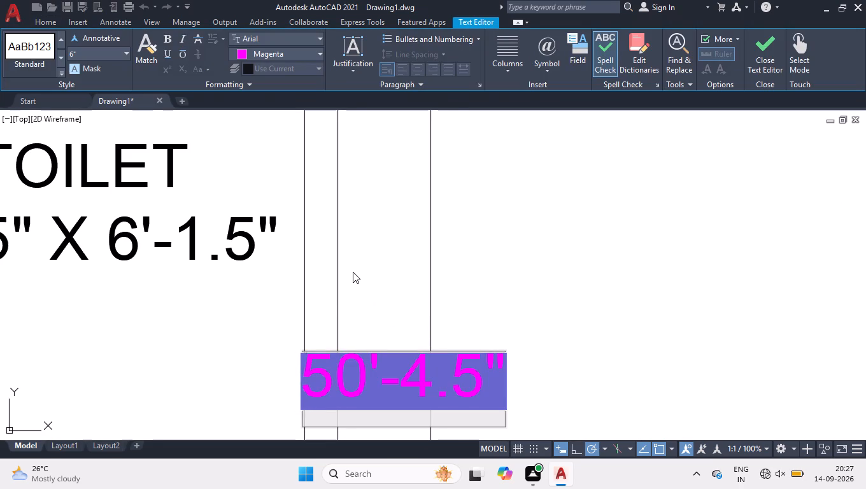
{"action": "key", "text": "ctrl+a"}
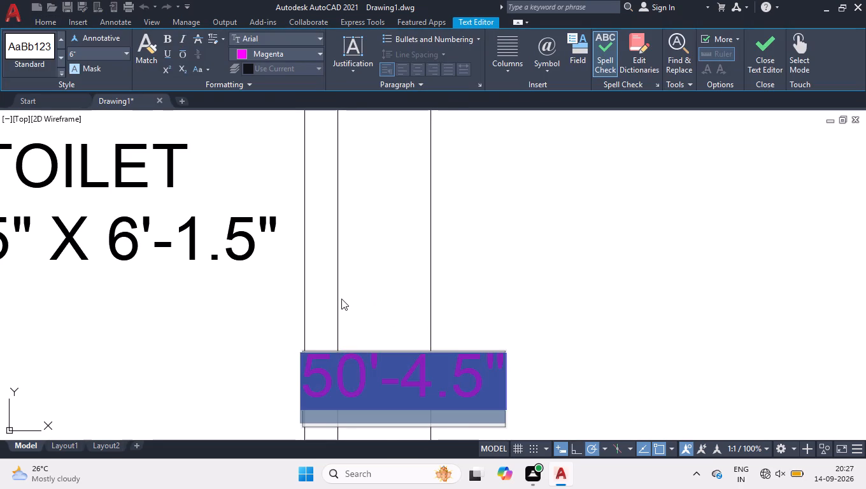
{"action": "type", "text": "50'-0\""}
{"action": "left_click", "coordinate": [425, 287]}
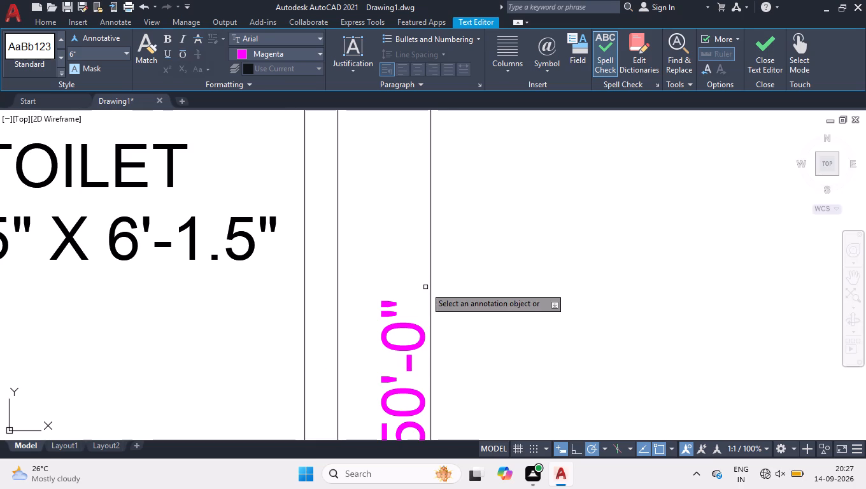
{"action": "scroll", "coordinate": [425, 286], "scroll_direction": "down", "scroll_amount": 2}
{"action": "key", "text": "space"}
Add a horizontal linear dimension across the passage between the KITCHEN wall and the 9'-0" X 12'-0" BEDROOM wall, near the bedroom opening's lower edge.
{"action": "scroll", "coordinate": [459, 285], "scroll_direction": "down", "scroll_amount": 1}
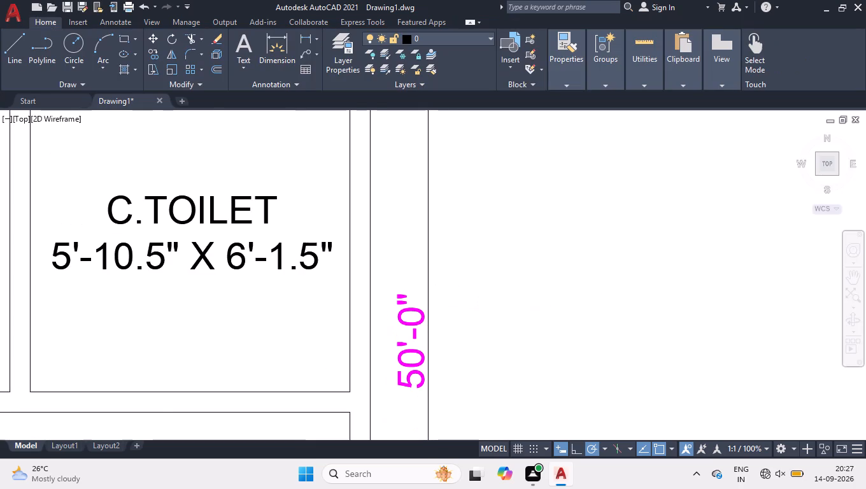
{"action": "scroll", "coordinate": [459, 285], "scroll_direction": "down", "scroll_amount": 2}
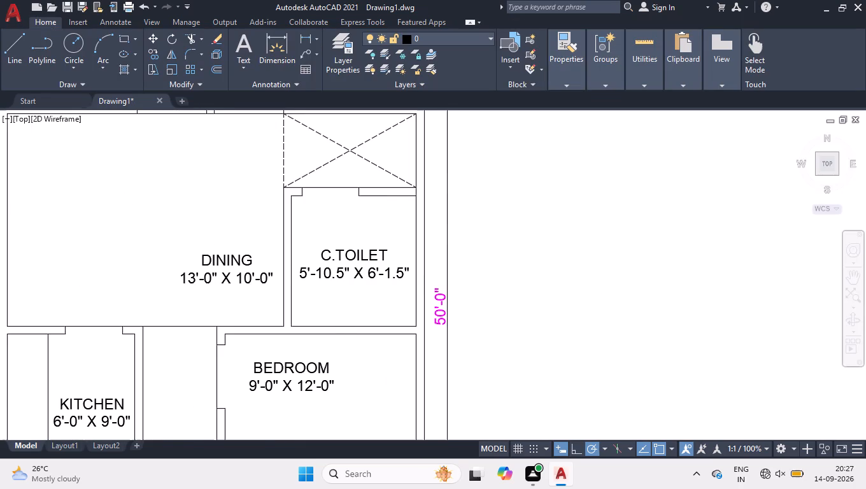
{"action": "scroll", "coordinate": [382, 295], "scroll_direction": "down", "scroll_amount": 1}
{"action": "scroll", "coordinate": [306, 347], "scroll_direction": "up", "scroll_amount": 4}
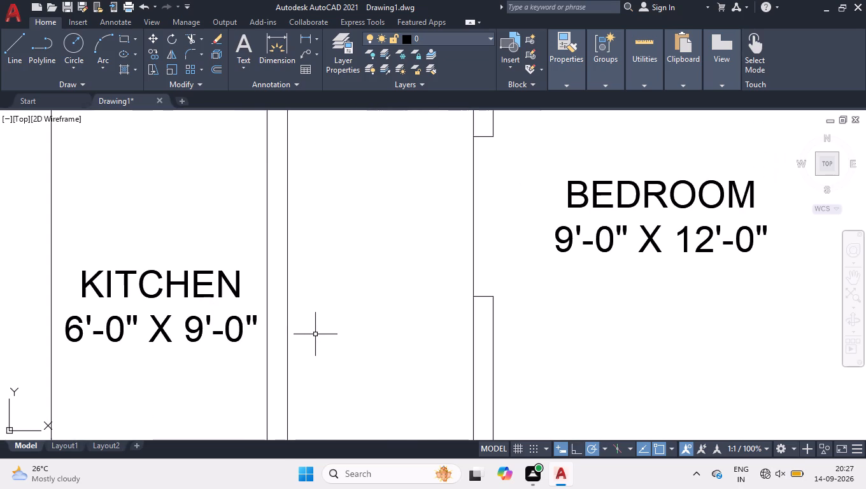
{"action": "type", "text": "DLI"}
{"action": "key", "text": "Return"}
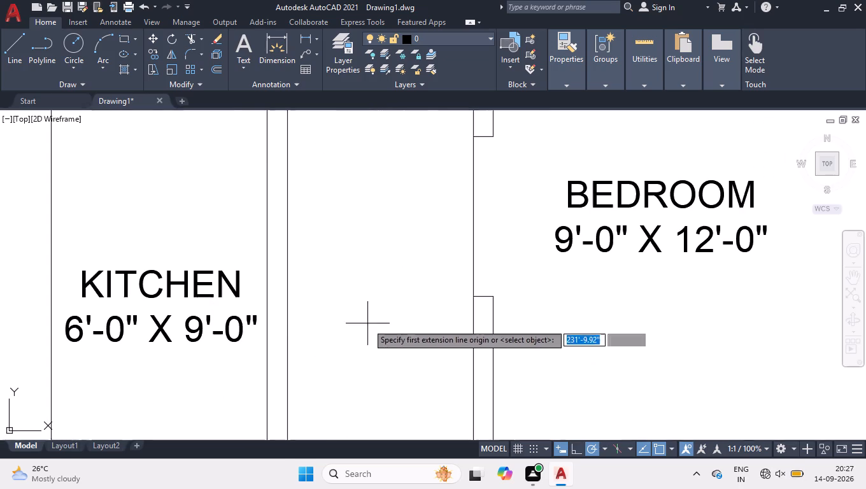
{"action": "left_click", "coordinate": [477, 297]}
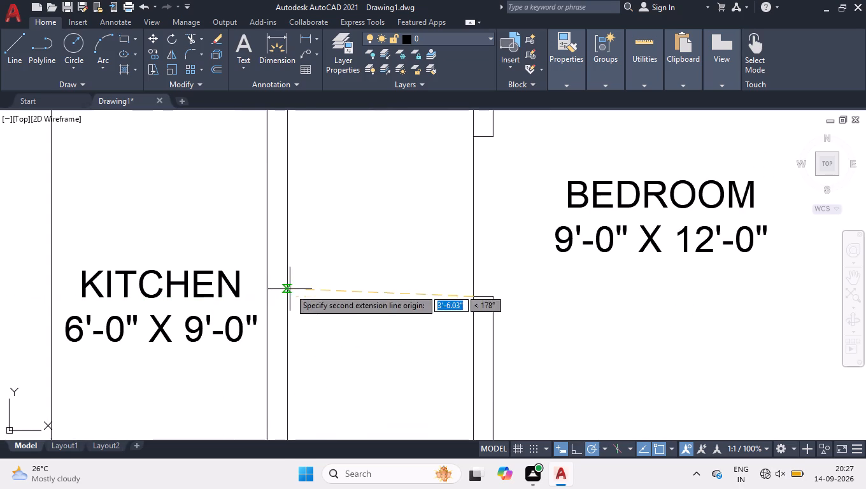
{"action": "left_click", "coordinate": [290, 295]}
{"action": "left_click", "coordinate": [313, 293]}
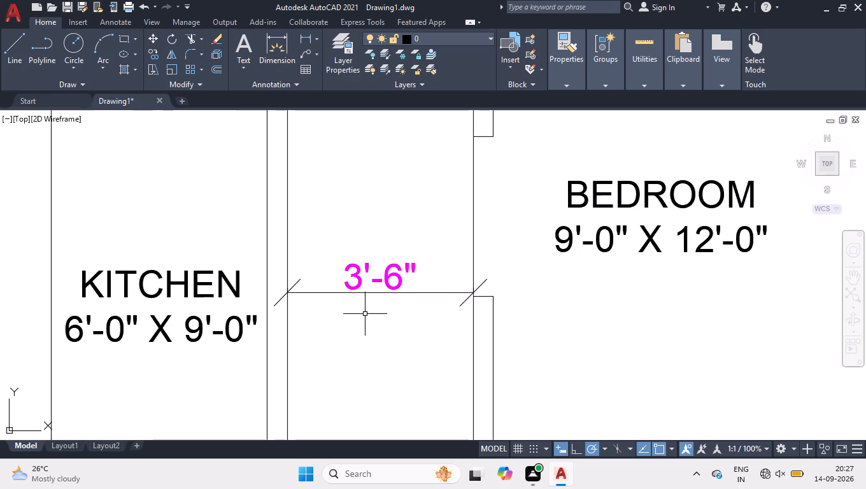
Add a 9'-9" horizontal linear dimension from the plan's outer corner at the VERENDAH toward the porch, placed just below the outer wall.
{"action": "scroll", "coordinate": [394, 324], "scroll_direction": "down", "scroll_amount": 1}
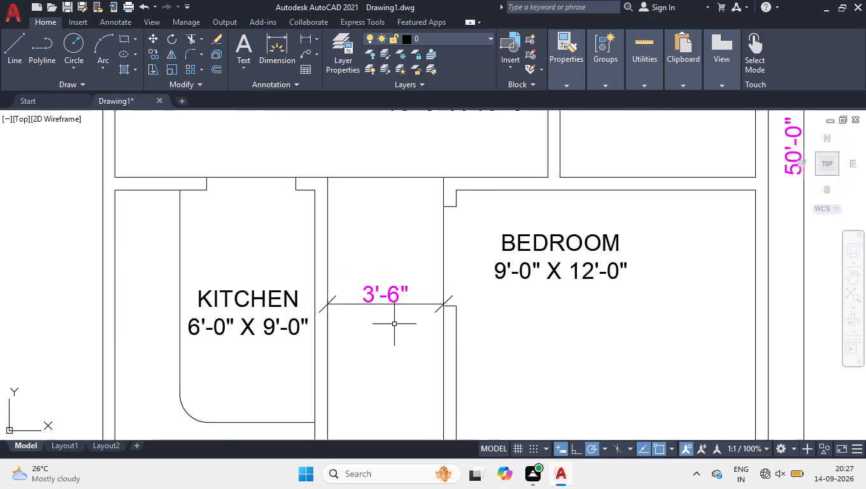
{"action": "scroll", "coordinate": [394, 324], "scroll_direction": "down", "scroll_amount": 1}
{"action": "scroll", "coordinate": [451, 276], "scroll_direction": "down", "scroll_amount": 4}
{"action": "scroll", "coordinate": [465, 346], "scroll_direction": "up", "scroll_amount": 2}
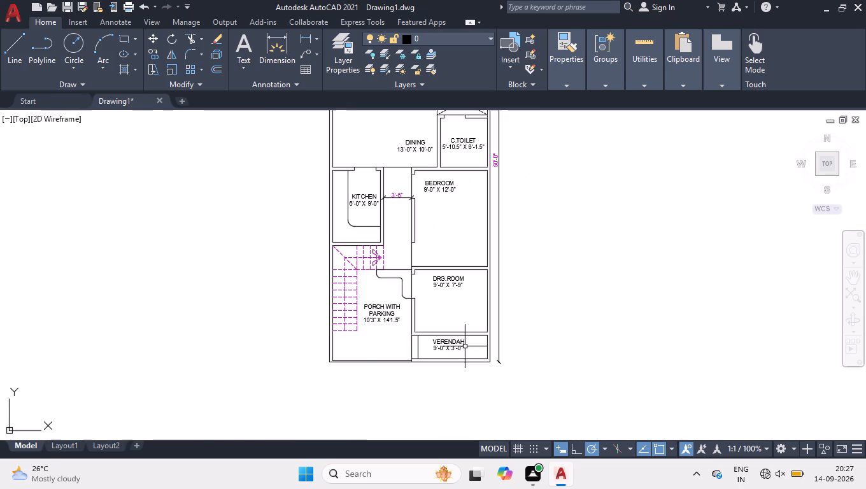
{"action": "scroll", "coordinate": [446, 379], "scroll_direction": "up", "scroll_amount": 2}
{"action": "scroll", "coordinate": [402, 309], "scroll_direction": "up", "scroll_amount": 2}
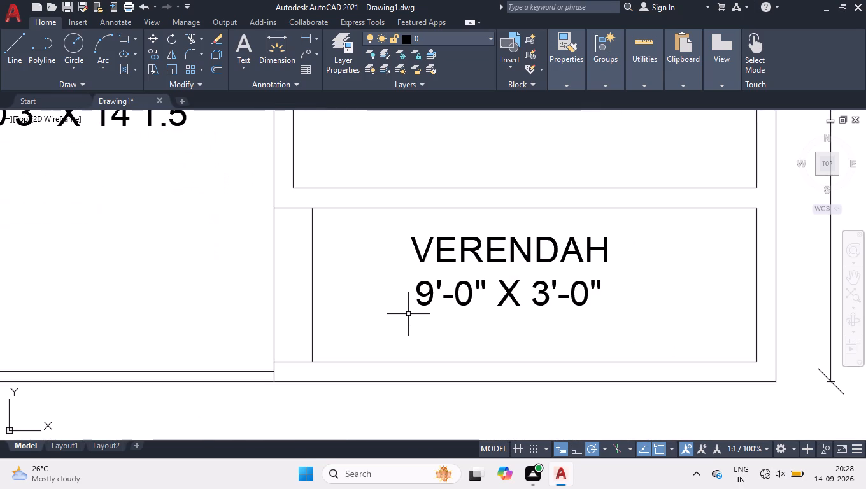
{"action": "key", "text": "space"}
{"action": "left_click", "coordinate": [774, 383]}
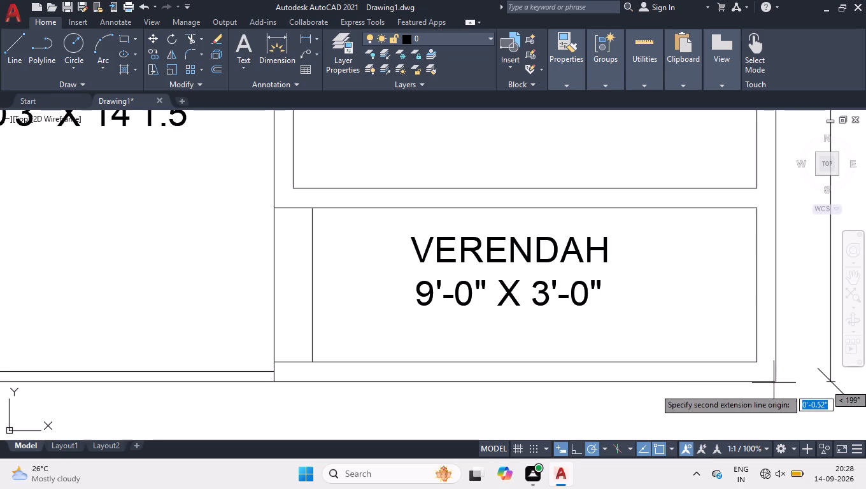
{"action": "left_click", "coordinate": [573, 450]}
{"action": "type", "text": "9'9"}
{"action": "key", "text": "Return"}
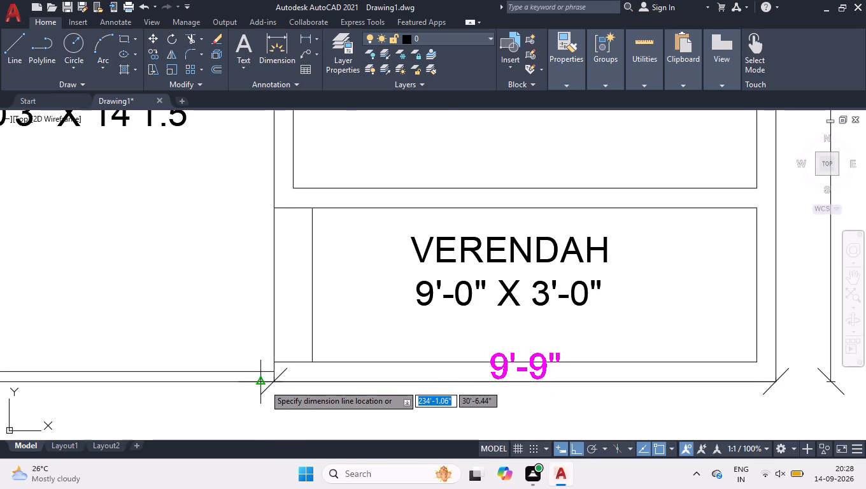
{"action": "scroll", "coordinate": [264, 385], "scroll_direction": "up", "scroll_amount": 3}
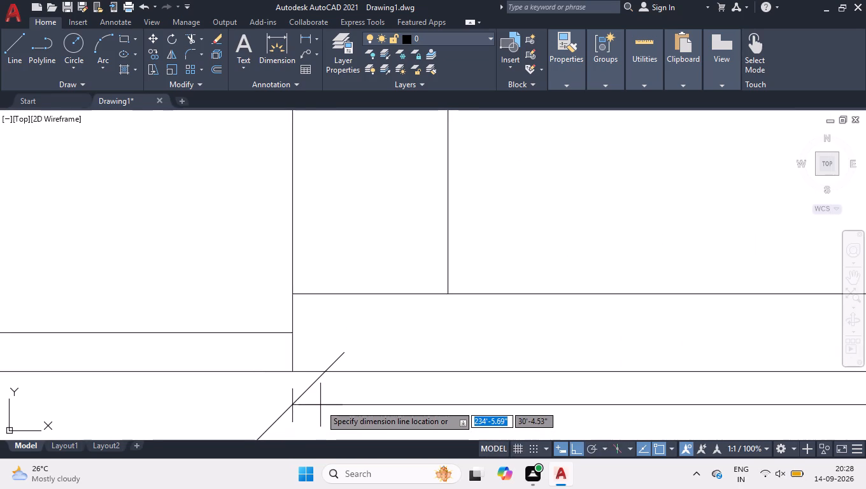
{"action": "scroll", "coordinate": [320, 405], "scroll_direction": "down", "scroll_amount": 3}
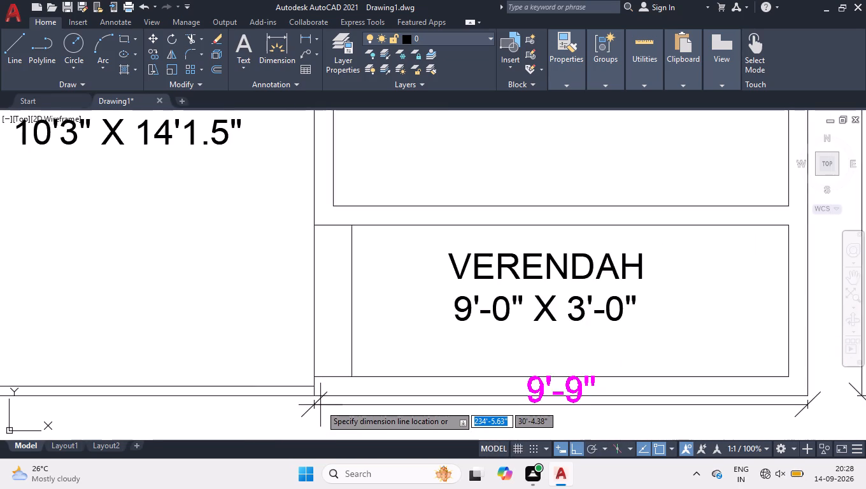
{"action": "scroll", "coordinate": [320, 405], "scroll_direction": "down", "scroll_amount": 1}
{"action": "left_click", "coordinate": [373, 422]}
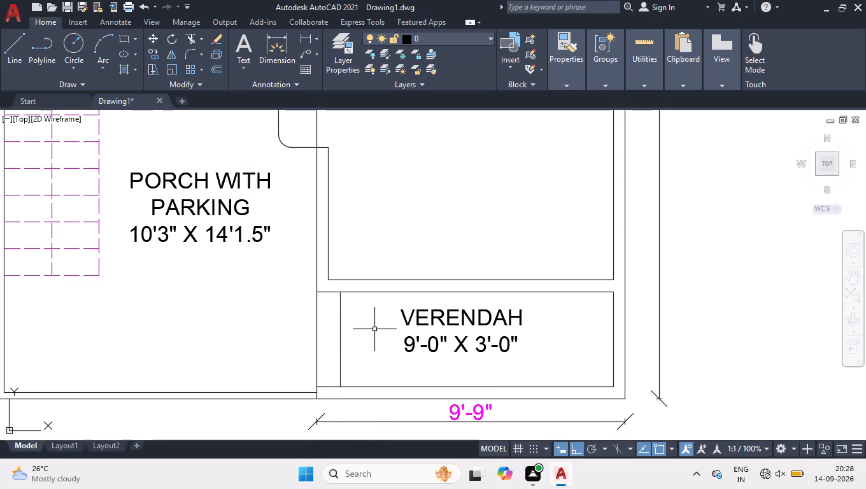
Add a vertical linear dimension over the plan's full outer length, placed just outside the long wall on the KITCHEN and staircase side.
{"action": "type", "text": "DLI"}
{"action": "key", "text": "Return"}
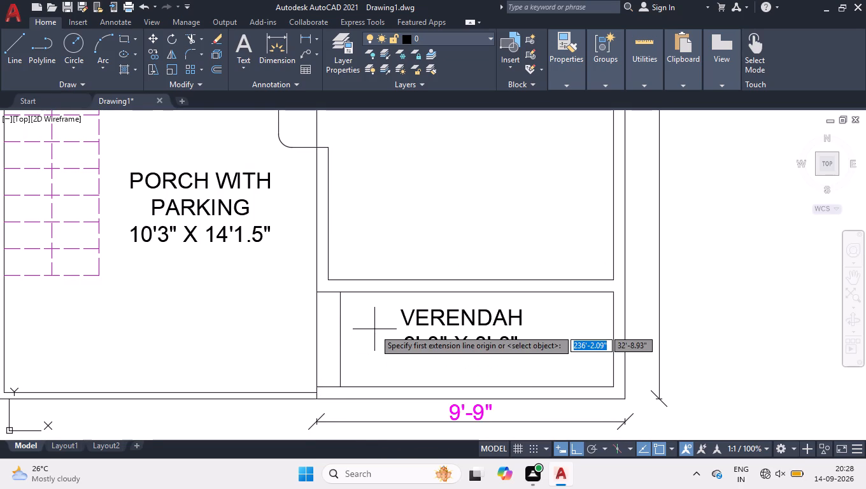
{"action": "scroll", "coordinate": [373, 329], "scroll_direction": "down", "scroll_amount": 4}
{"action": "scroll", "coordinate": [316, 343], "scroll_direction": "up", "scroll_amount": 3}
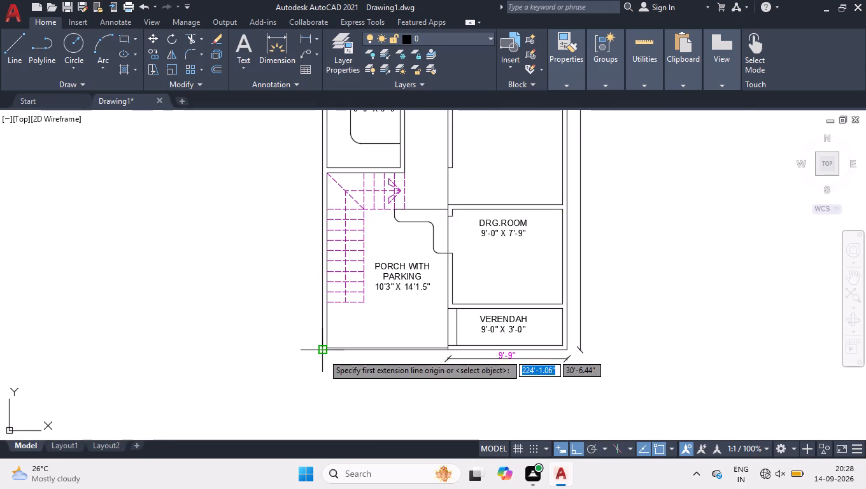
{"action": "left_click", "coordinate": [323, 354]}
{"action": "scroll", "coordinate": [323, 353], "scroll_direction": "down", "scroll_amount": 2}
{"action": "scroll", "coordinate": [288, 222], "scroll_direction": "down", "scroll_amount": 2}
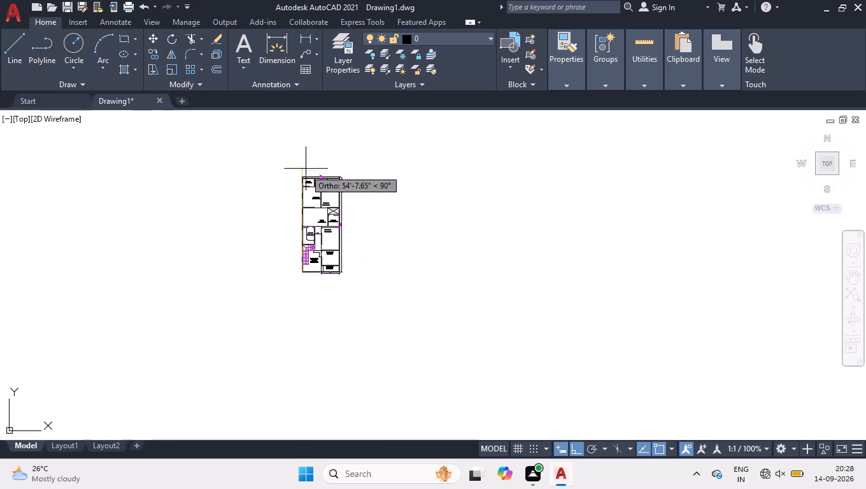
{"action": "scroll", "coordinate": [306, 169], "scroll_direction": "up", "scroll_amount": 6}
{"action": "scroll", "coordinate": [287, 181], "scroll_direction": "down", "scroll_amount": 1}
{"action": "scroll", "coordinate": [287, 131], "scroll_direction": "up", "scroll_amount": 6}
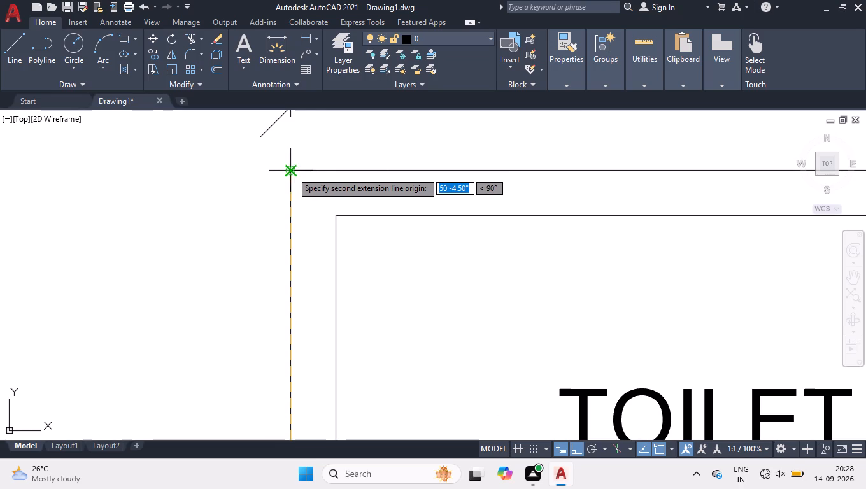
{"action": "left_click", "coordinate": [290, 172]}
{"action": "scroll", "coordinate": [290, 172], "scroll_direction": "down", "scroll_amount": 9}
{"action": "scroll", "coordinate": [272, 229], "scroll_direction": "up", "scroll_amount": 3}
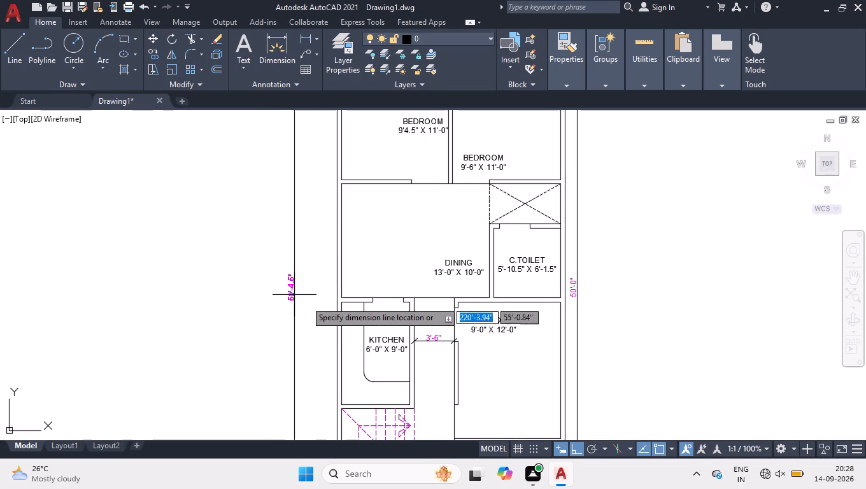
{"action": "scroll", "coordinate": [327, 295], "scroll_direction": "up", "scroll_amount": 3}
{"action": "left_click", "coordinate": [344, 288]}
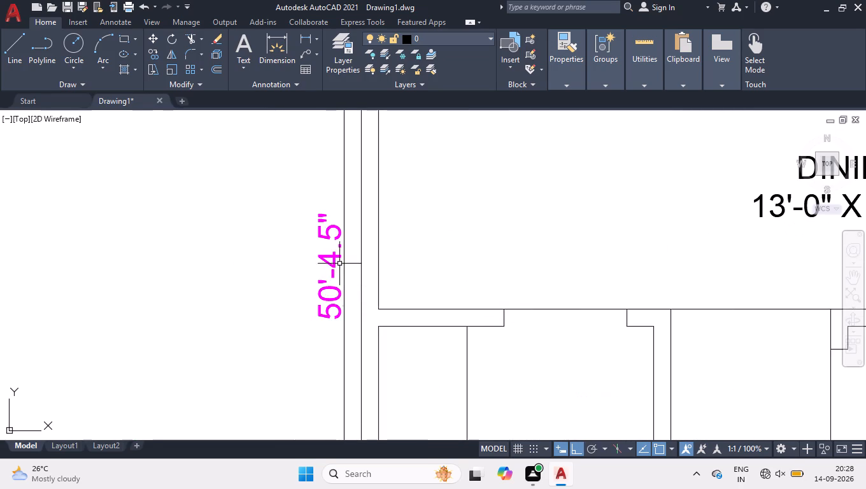
Override the text of the overall length dimension on the KITCHEN side with 50'-0".
{"action": "left_click", "coordinate": [336, 252]}
{"action": "left_click", "coordinate": [335, 252]}
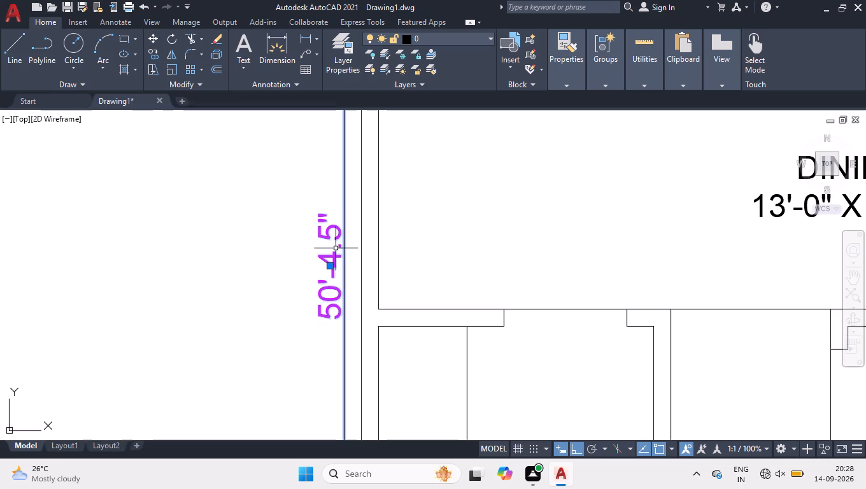
{"action": "double_click", "coordinate": [339, 237]}
{"action": "left_click", "coordinate": [351, 276]}
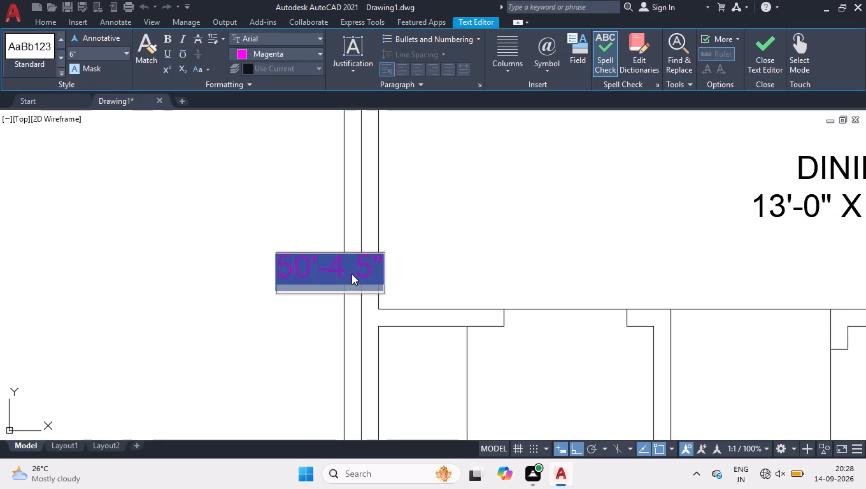
{"action": "type", "text": "50'-0\""}
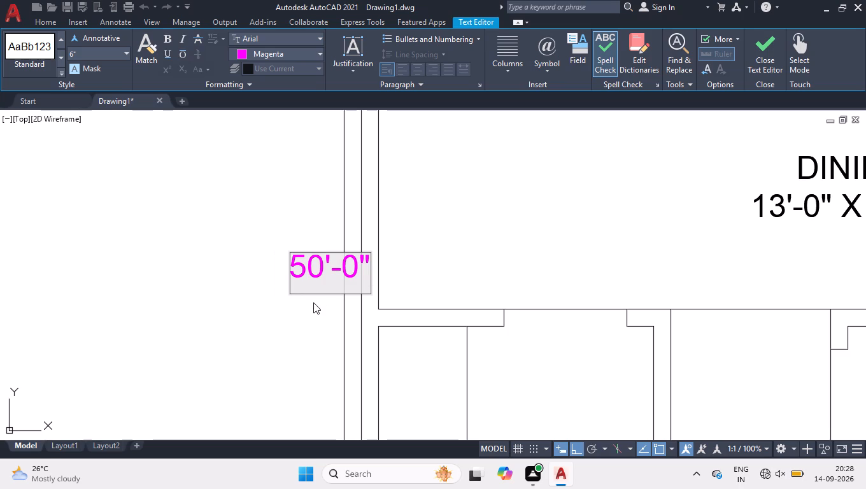
{"action": "left_click", "coordinate": [286, 329]}
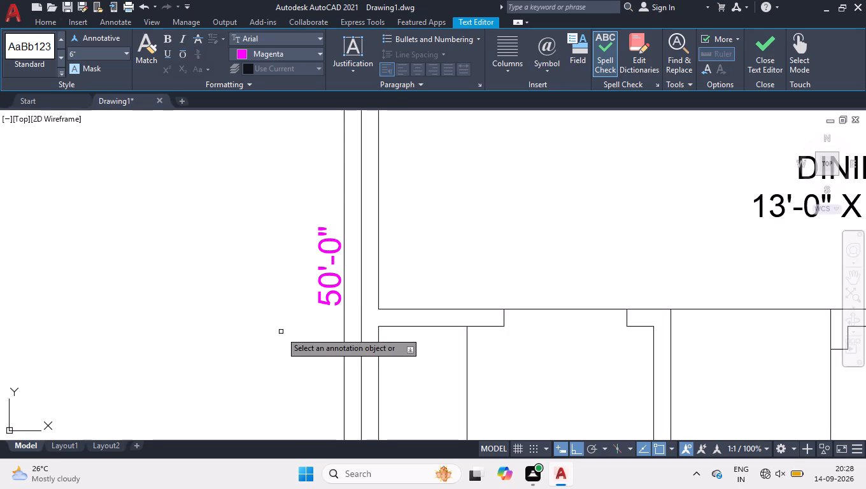
{"action": "key", "text": "space"}
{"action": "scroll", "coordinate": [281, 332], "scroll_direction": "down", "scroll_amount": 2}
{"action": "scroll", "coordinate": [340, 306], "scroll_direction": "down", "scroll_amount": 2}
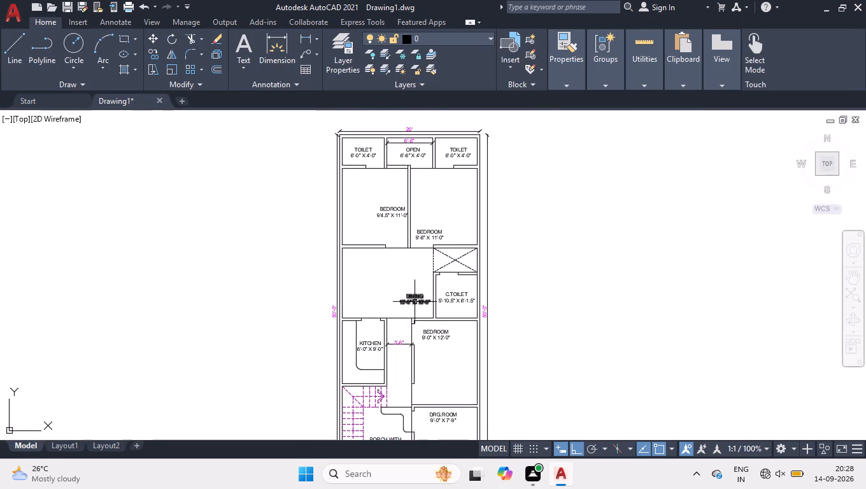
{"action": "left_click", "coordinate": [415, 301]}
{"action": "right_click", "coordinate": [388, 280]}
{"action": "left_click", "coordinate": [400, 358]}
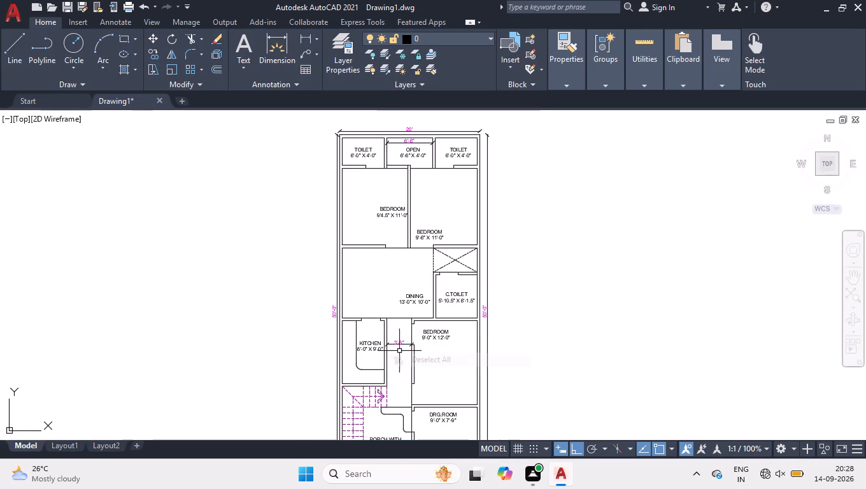
Select all room name and size labels by similarity to the DINING label, change their color to index color 114, and deselect them.
{"action": "left_click", "coordinate": [415, 302]}
{"action": "right_click", "coordinate": [410, 273]}
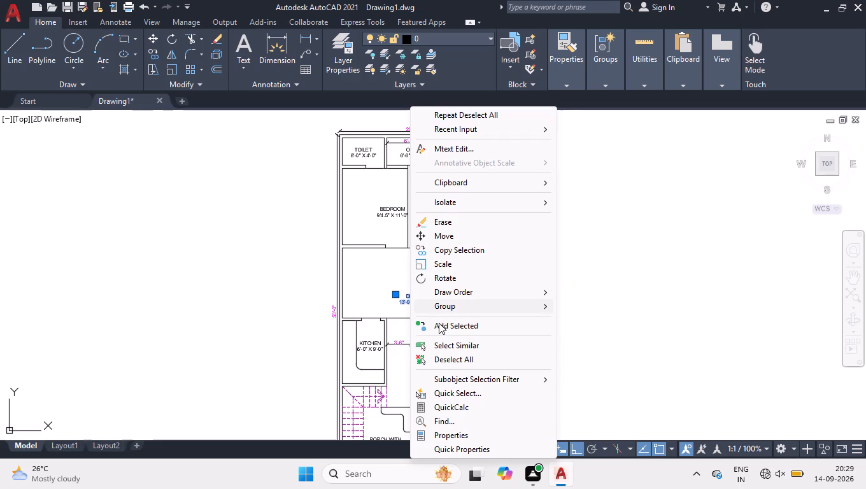
{"action": "left_click", "coordinate": [441, 343]}
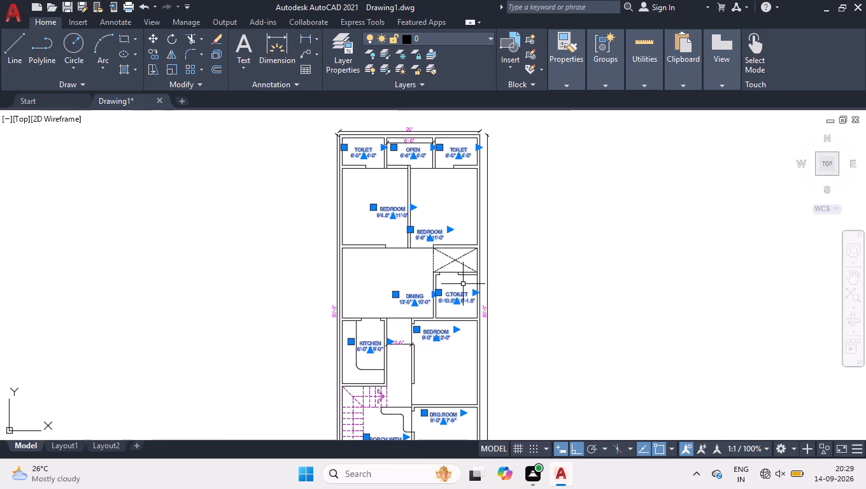
{"action": "key", "text": "ctrl+1"}
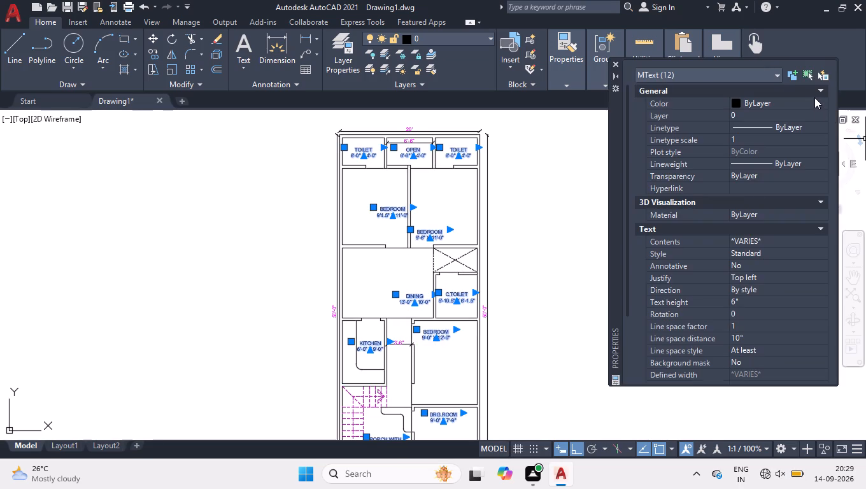
{"action": "left_click", "coordinate": [814, 97]}
{"action": "left_click", "coordinate": [813, 101]}
{"action": "left_click", "coordinate": [791, 215]}
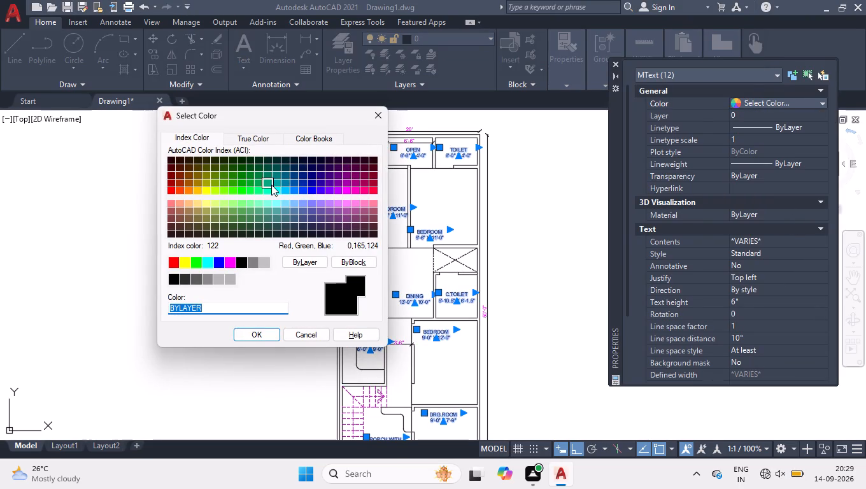
{"action": "left_click", "coordinate": [260, 174]}
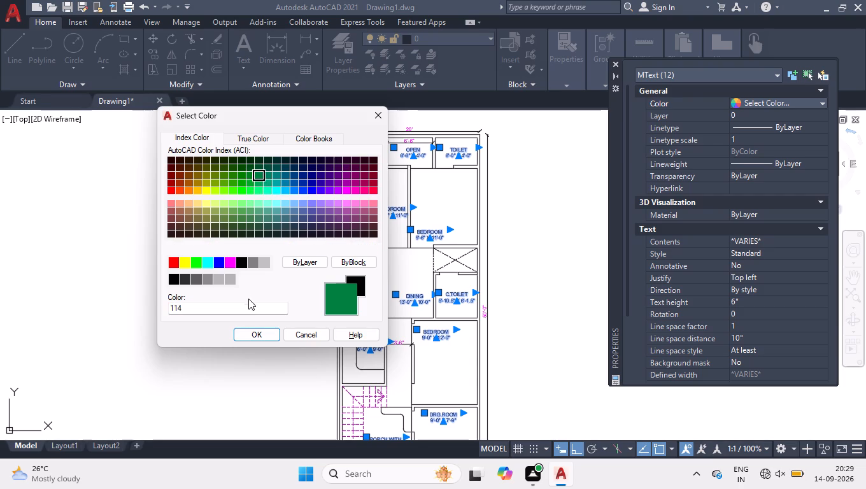
{"action": "left_click", "coordinate": [249, 334]}
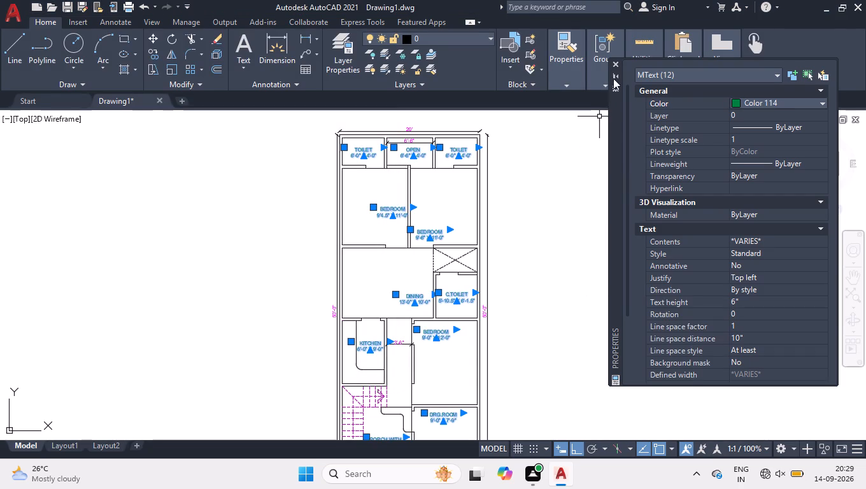
{"action": "left_click", "coordinate": [614, 62]}
{"action": "right_click", "coordinate": [497, 209]}
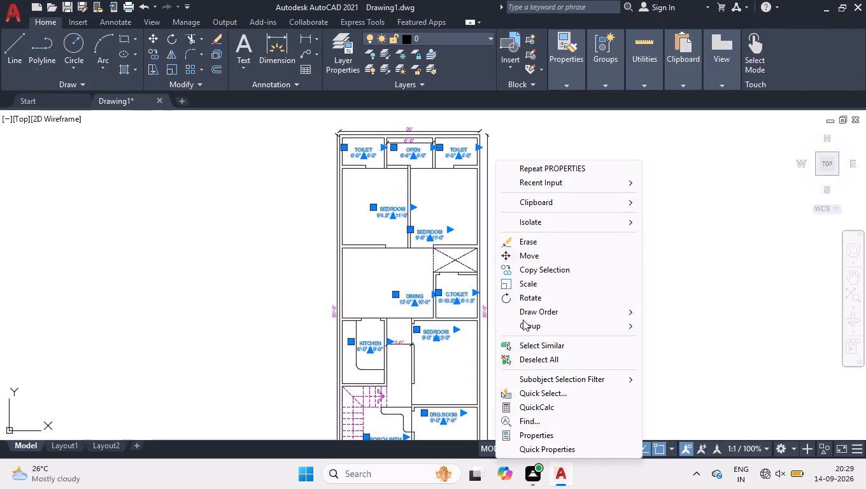
{"action": "left_click", "coordinate": [537, 357]}
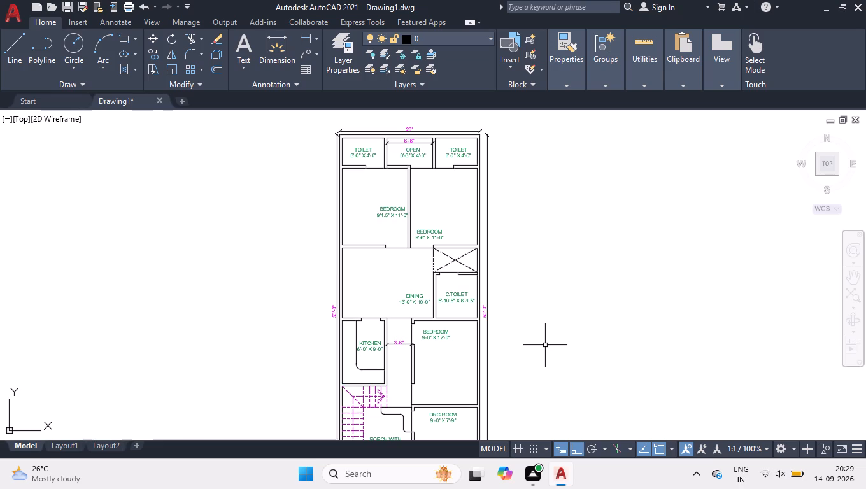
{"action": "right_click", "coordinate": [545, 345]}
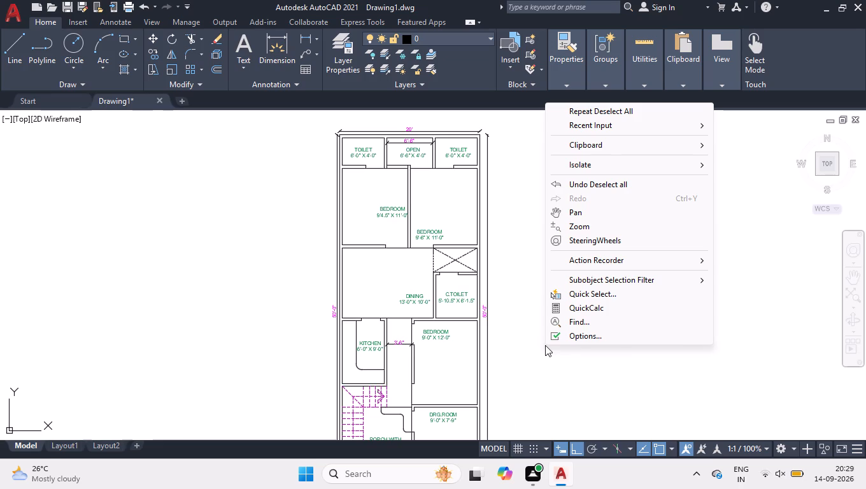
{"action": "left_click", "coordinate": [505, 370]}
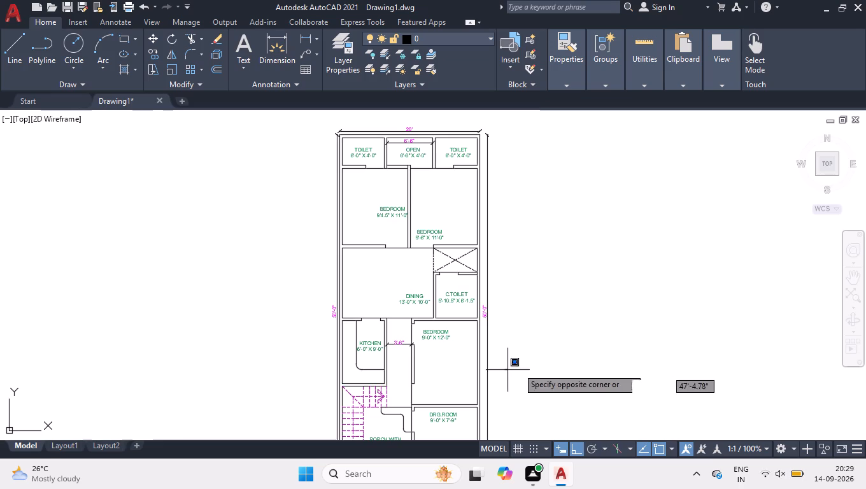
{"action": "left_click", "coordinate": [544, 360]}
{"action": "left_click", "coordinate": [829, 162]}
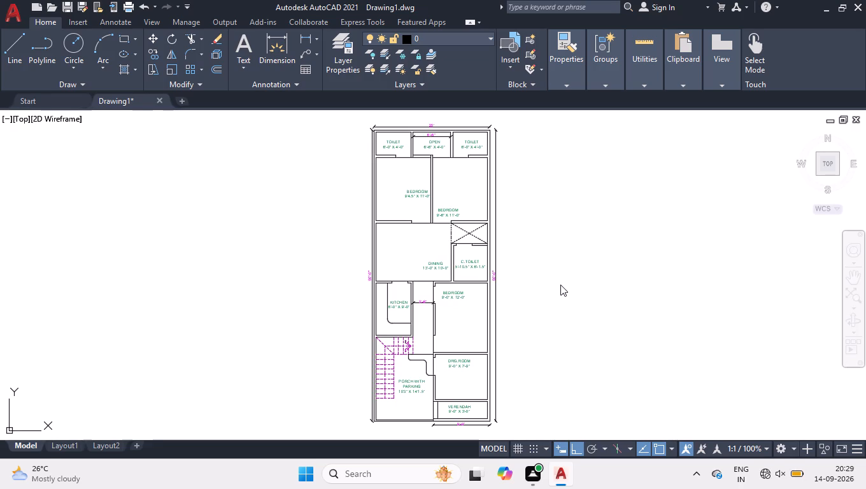
Add a 6'-3" horizontal linear dimension across the crossed dashed opening above C.TOILET, placed just inside its upper edge.
{"action": "scroll", "coordinate": [489, 229], "scroll_direction": "up", "scroll_amount": 3}
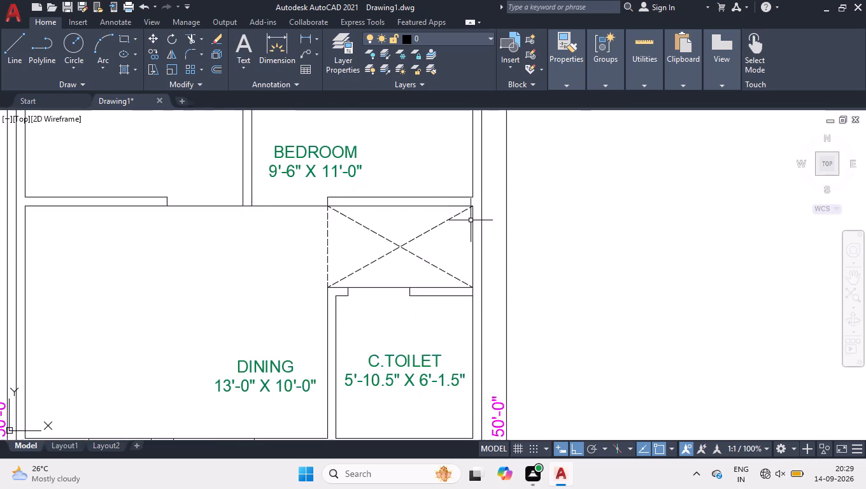
{"action": "scroll", "coordinate": [309, 245], "scroll_direction": "up", "scroll_amount": 1}
{"action": "scroll", "coordinate": [467, 203], "scroll_direction": "up", "scroll_amount": 1}
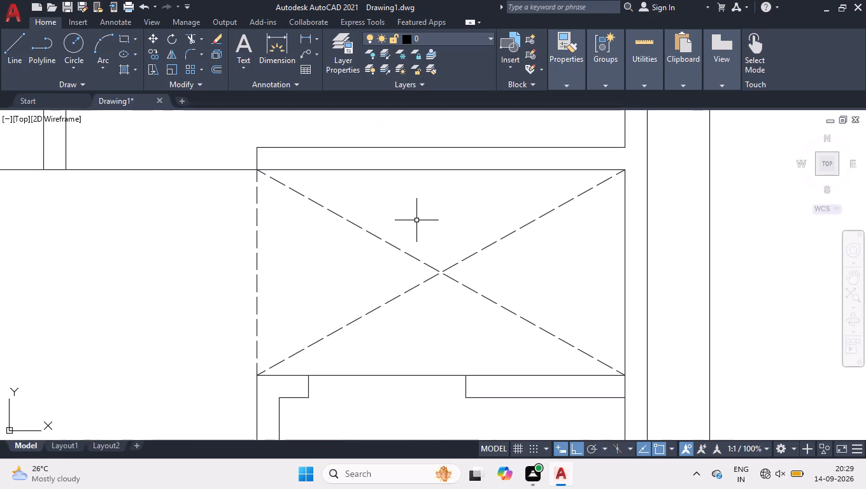
{"action": "type", "text": "DLI"}
{"action": "key", "text": "Return"}
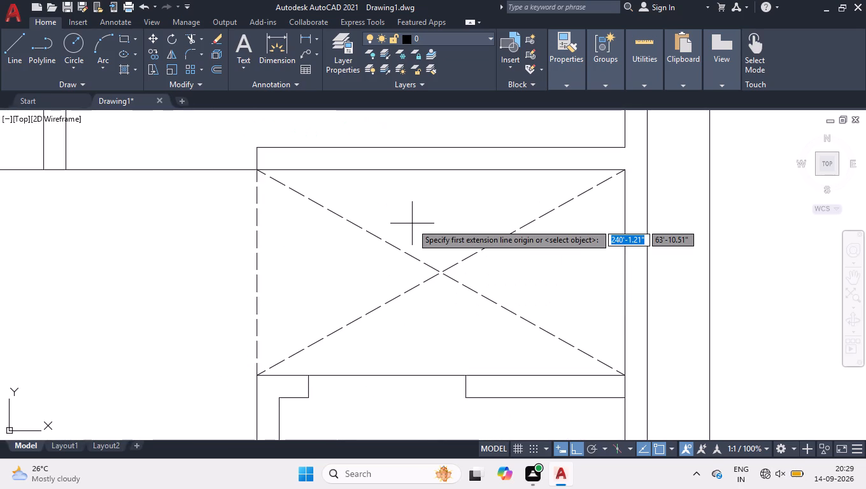
{"action": "left_click", "coordinate": [255, 169]}
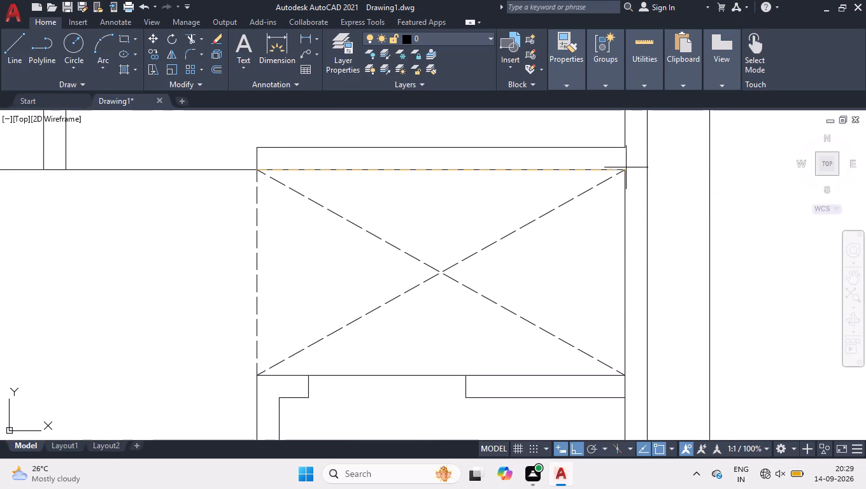
{"action": "left_click", "coordinate": [625, 167]}
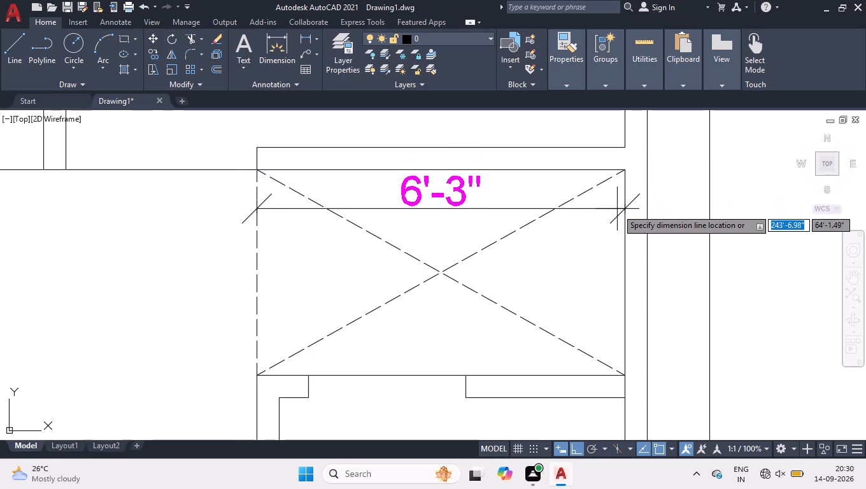
{"action": "left_click", "coordinate": [617, 209]}
Add a 3'-6" vertical linear dimension along the outer-wall side of the crossed opening, placed just inside it.
{"action": "key", "text": "space"}
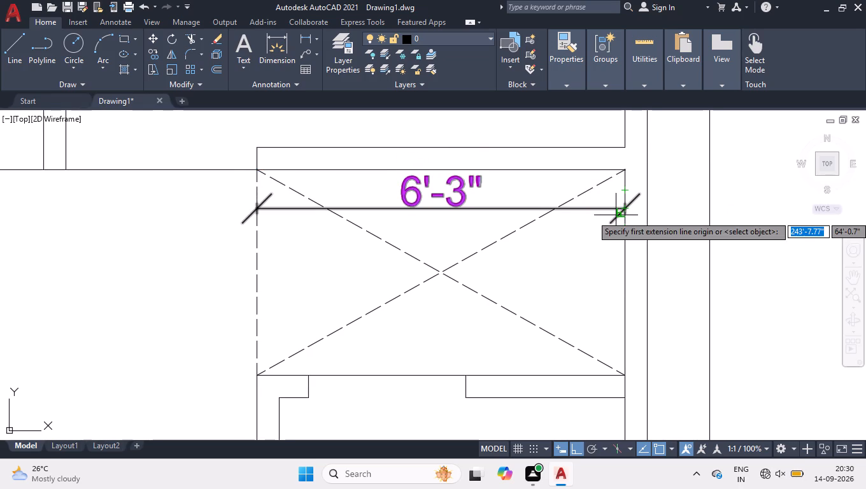
{"action": "left_click", "coordinate": [623, 167]}
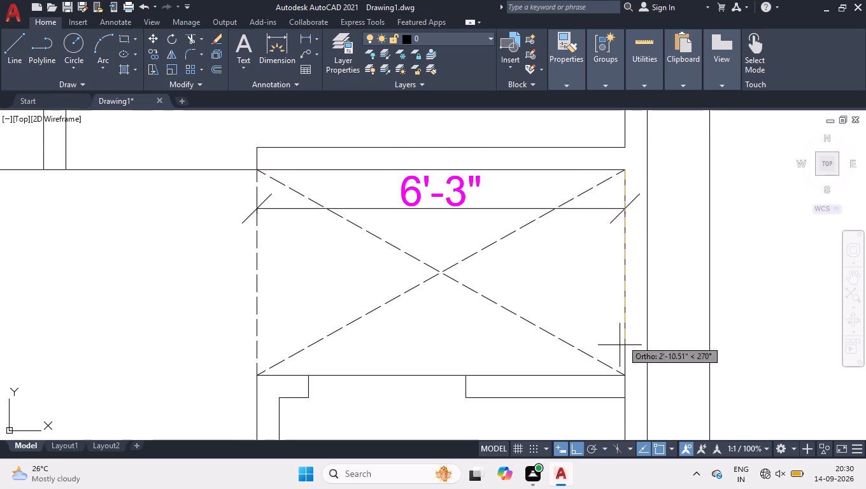
{"action": "left_click", "coordinate": [626, 376]}
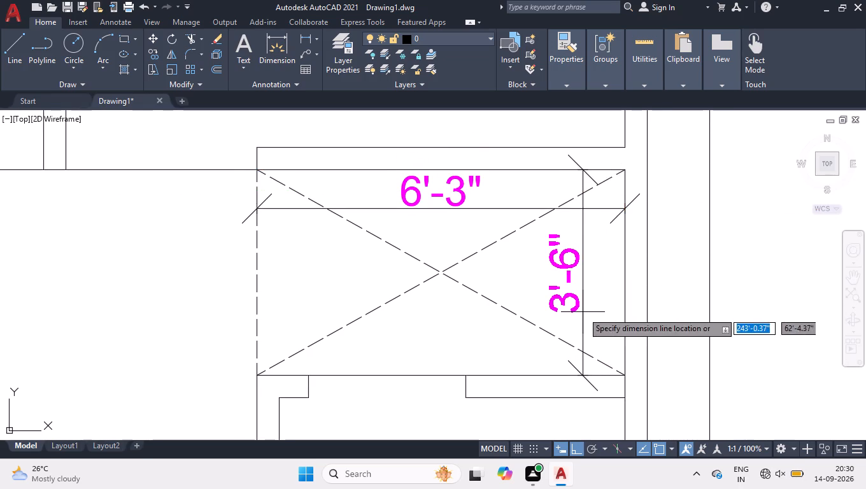
{"action": "left_click", "coordinate": [583, 312]}
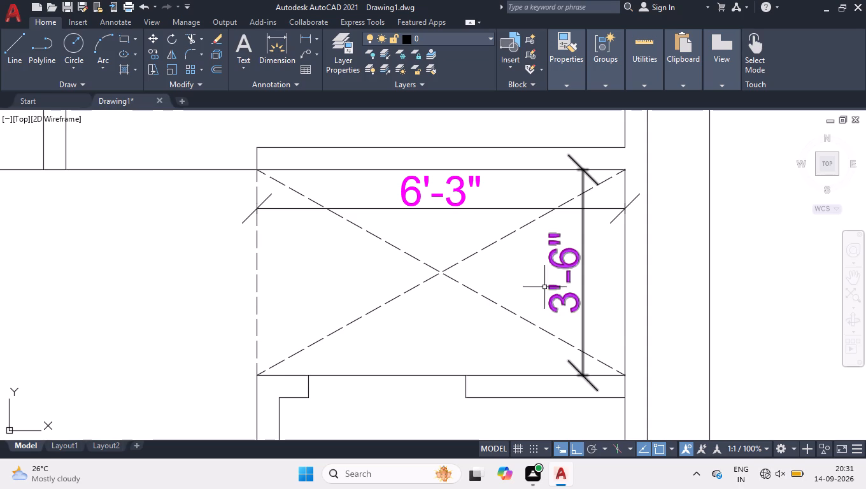
Insert DesignCenter's Bed - Queen, three-seat roundback sofa, Roundback Loveseat 5 ft. and rectangular table blocks in the empty space beside the plan.
{"action": "scroll", "coordinate": [469, 243], "scroll_direction": "down", "scroll_amount": 2}
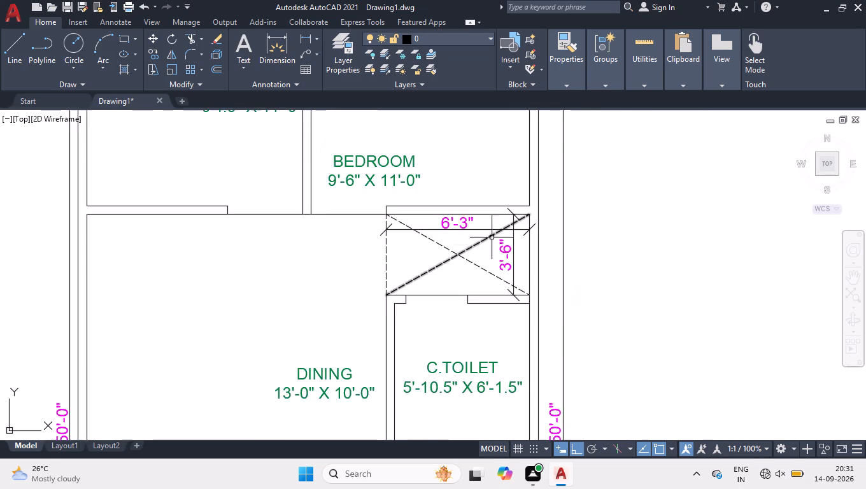
{"action": "scroll", "coordinate": [499, 234], "scroll_direction": "down", "scroll_amount": 2}
{"action": "scroll", "coordinate": [603, 292], "scroll_direction": "down", "scroll_amount": 1}
{"action": "scroll", "coordinate": [516, 172], "scroll_direction": "up", "scroll_amount": 2}
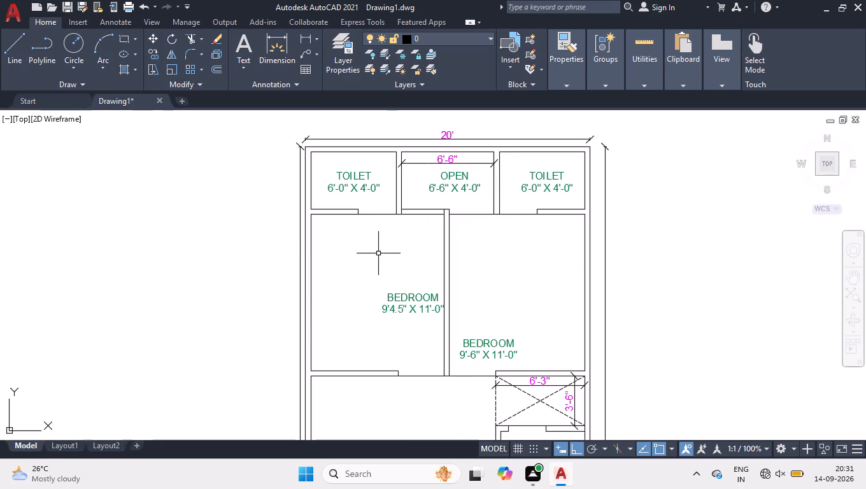
{"action": "key", "text": "ctrl+2"}
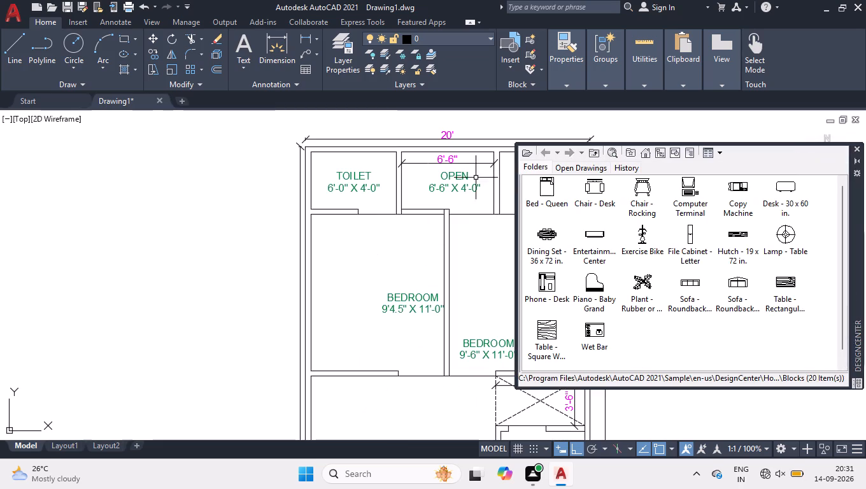
{"action": "left_click_drag", "start_coordinate": [555, 187], "coordinate": [147, 150]}
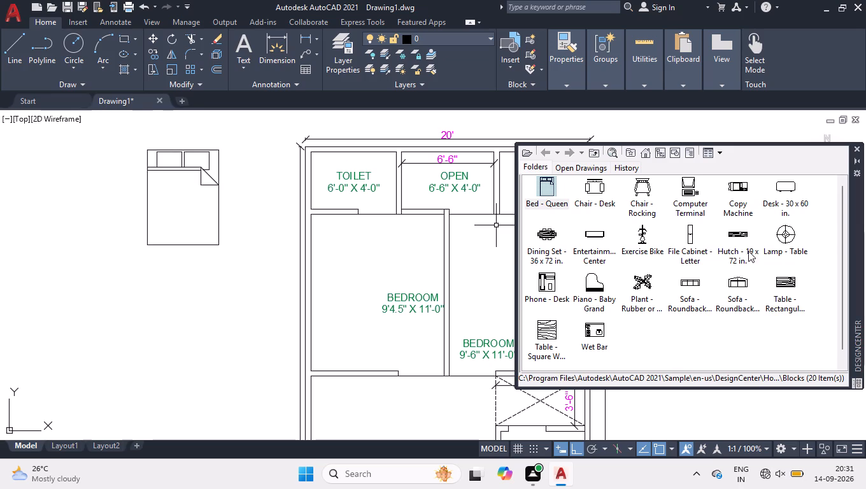
{"action": "left_click_drag", "start_coordinate": [693, 285], "coordinate": [503, 268]}
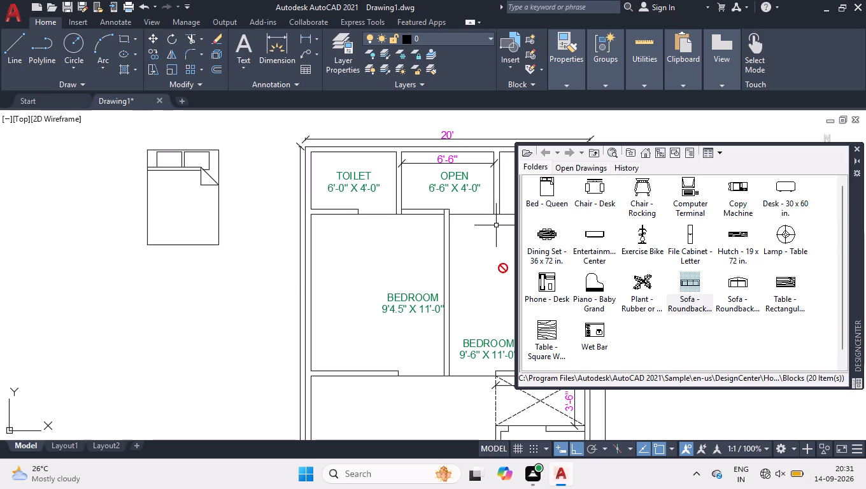
{"action": "left_click_drag", "start_coordinate": [503, 268], "coordinate": [103, 281]}
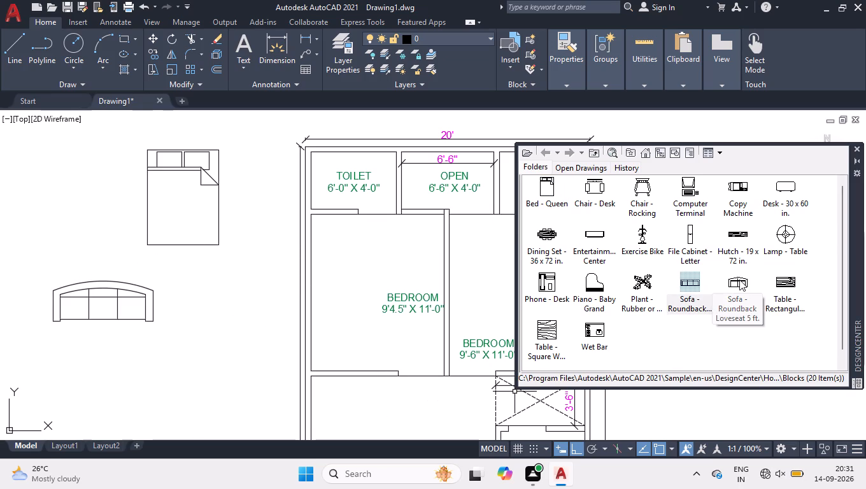
{"action": "left_click_drag", "start_coordinate": [739, 280], "coordinate": [218, 267]}
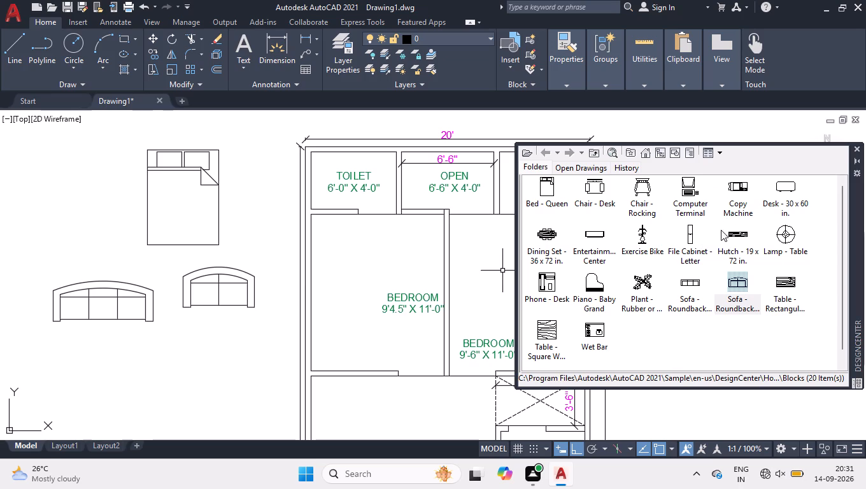
{"action": "left_click_drag", "start_coordinate": [786, 280], "coordinate": [104, 347]}
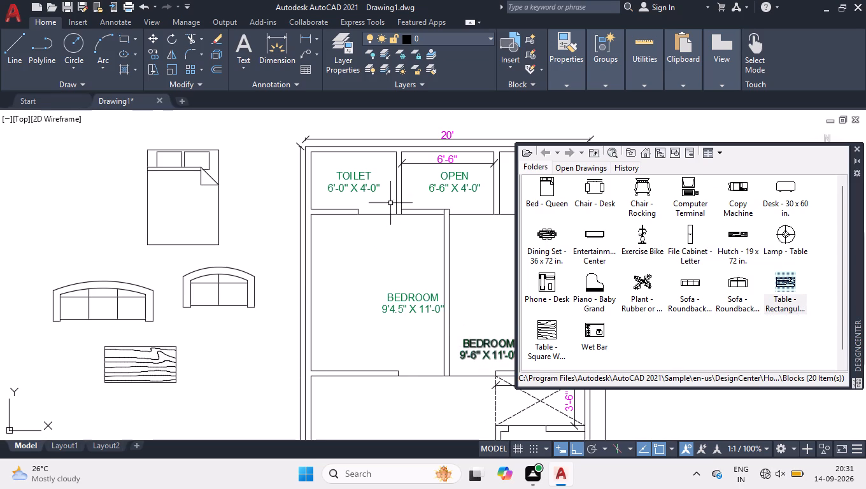
Load the blocks of Kitchens.dwg and insert Range-Oven - 30 in top and Sink-double - 36 in top beside the other furniture.
{"action": "left_click", "coordinate": [527, 154]}
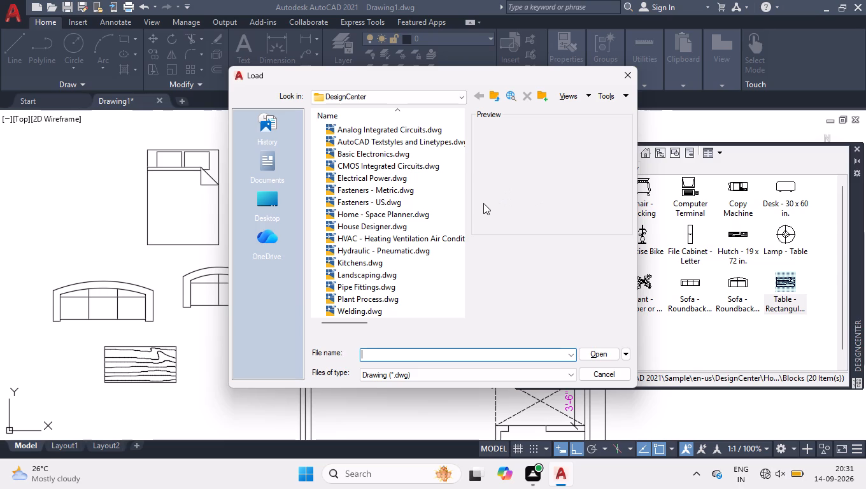
{"action": "left_click", "coordinate": [349, 264]}
{"action": "left_click", "coordinate": [605, 359]}
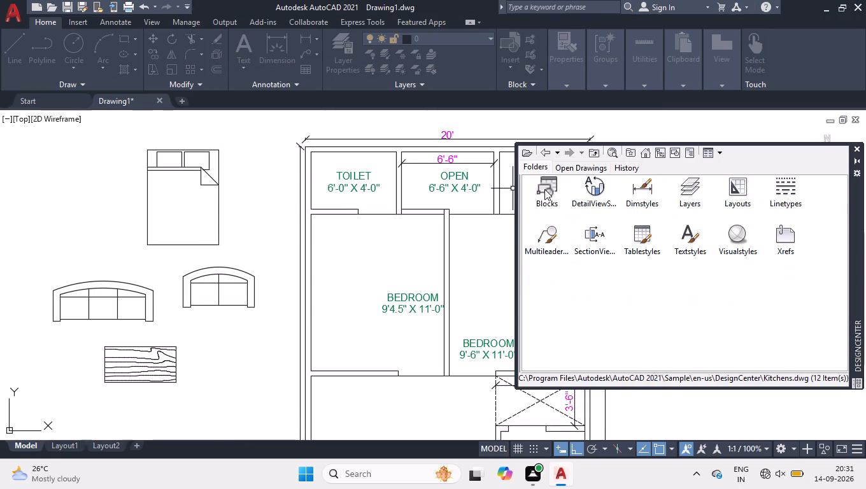
{"action": "triple_click", "coordinate": [544, 188]}
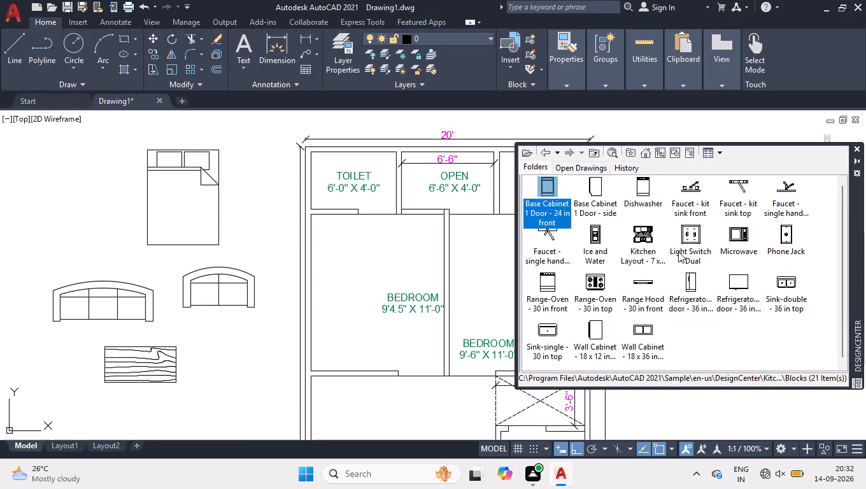
{"action": "left_click_drag", "start_coordinate": [599, 281], "coordinate": [225, 338]}
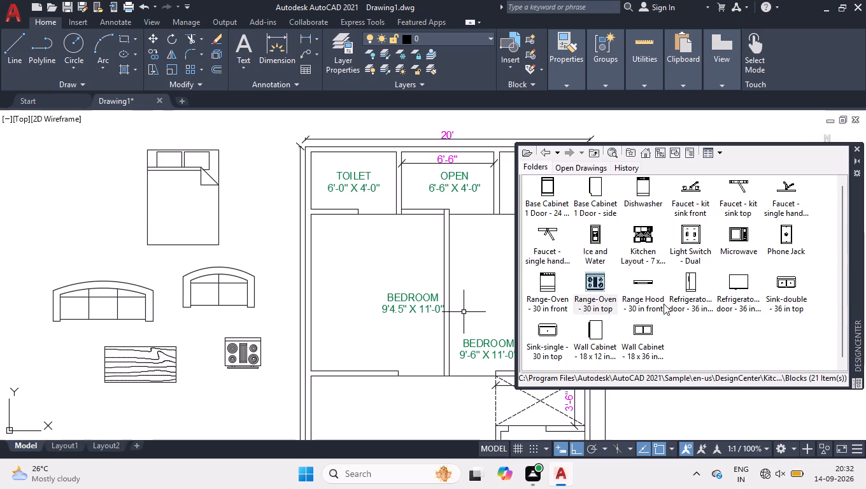
{"action": "left_click_drag", "start_coordinate": [784, 278], "coordinate": [10, 353]}
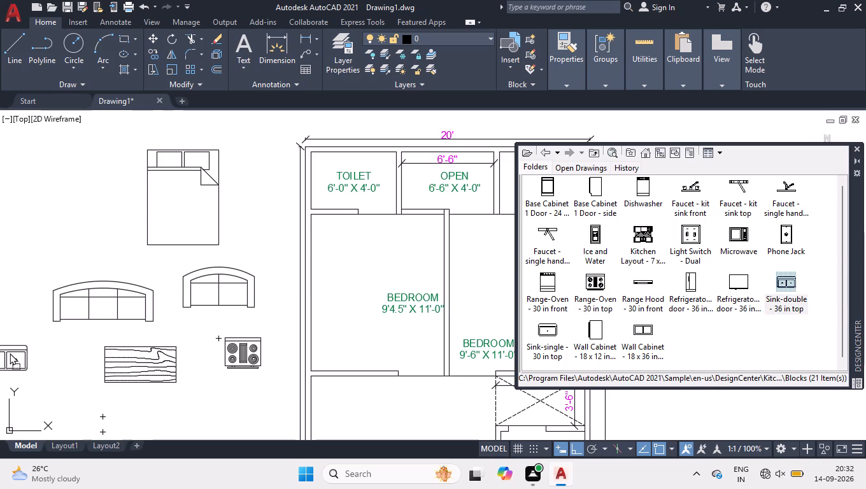
{"action": "left_click_drag", "start_coordinate": [10, 353], "coordinate": [55, 352]}
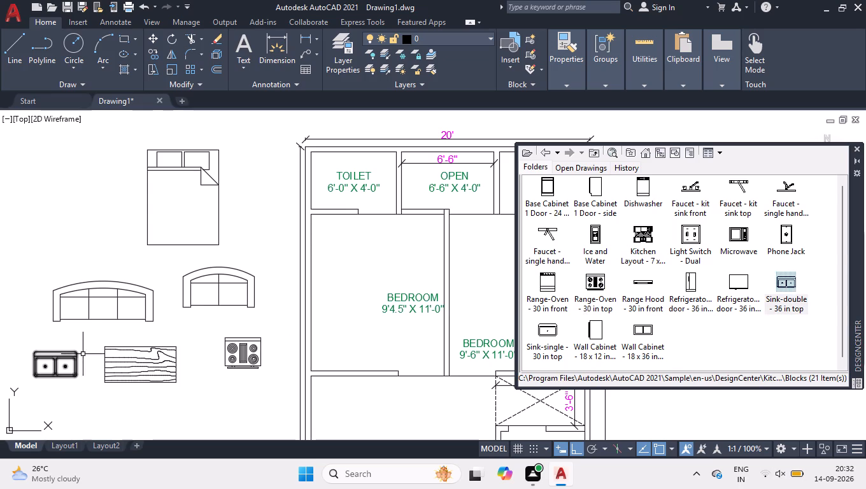
Load the blocks of Home - Space Planner.dwg, insert two more Roundback Loveseat 5 ft. sofas beside the bed, and close DesignCenter.
{"action": "left_click", "coordinate": [528, 155]}
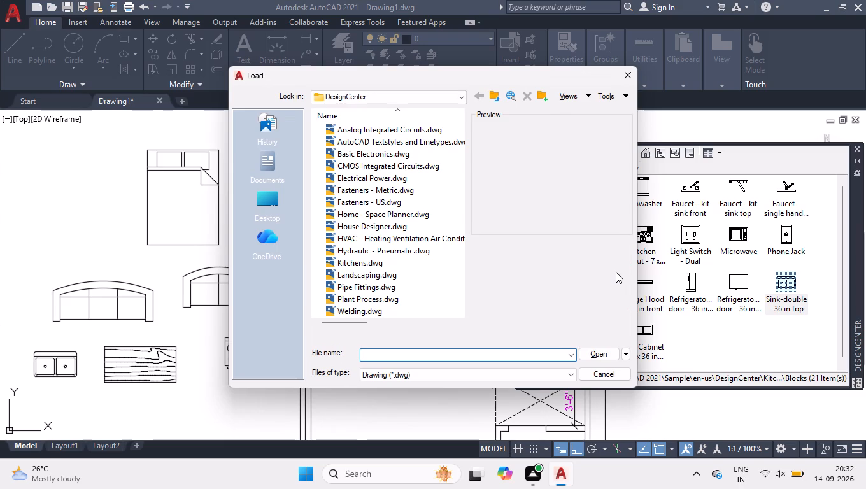
{"action": "left_click", "coordinate": [398, 216]}
{"action": "left_click", "coordinate": [602, 358]}
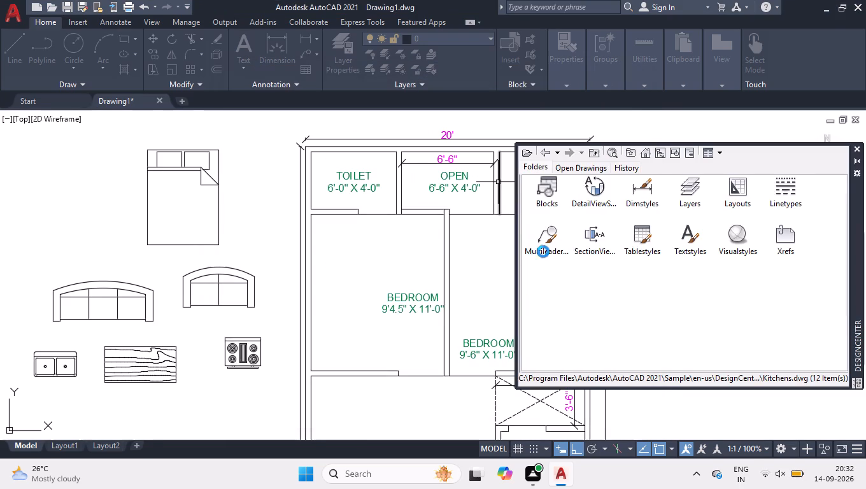
{"action": "double_click", "coordinate": [544, 185]}
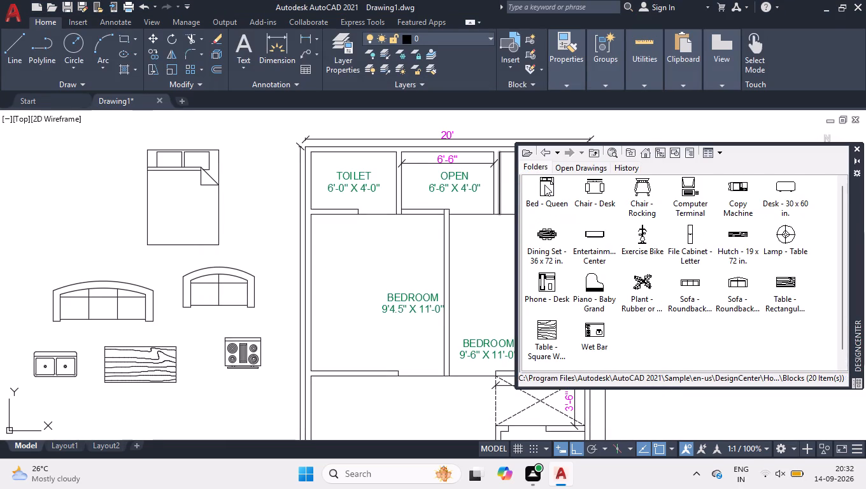
{"action": "left_click_drag", "start_coordinate": [739, 282], "coordinate": [82, 167]}
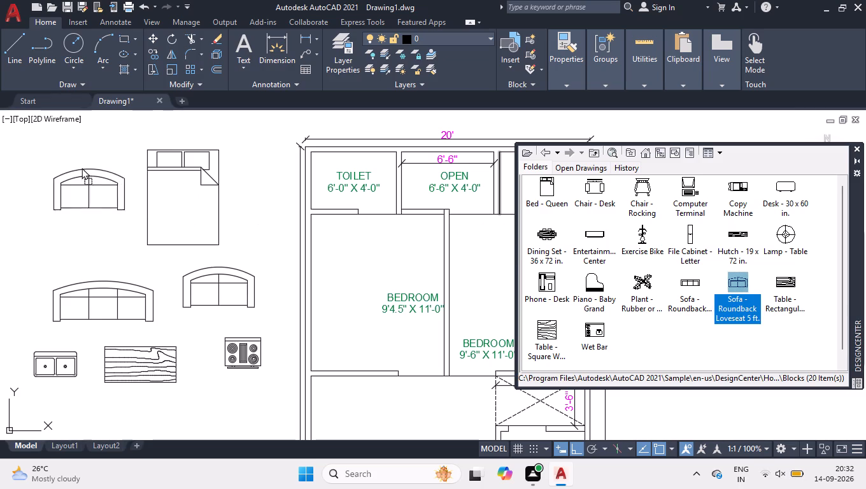
{"action": "left_click_drag", "start_coordinate": [82, 167], "coordinate": [54, 161]}
{"action": "left_click_drag", "start_coordinate": [744, 280], "coordinate": [695, 278]}
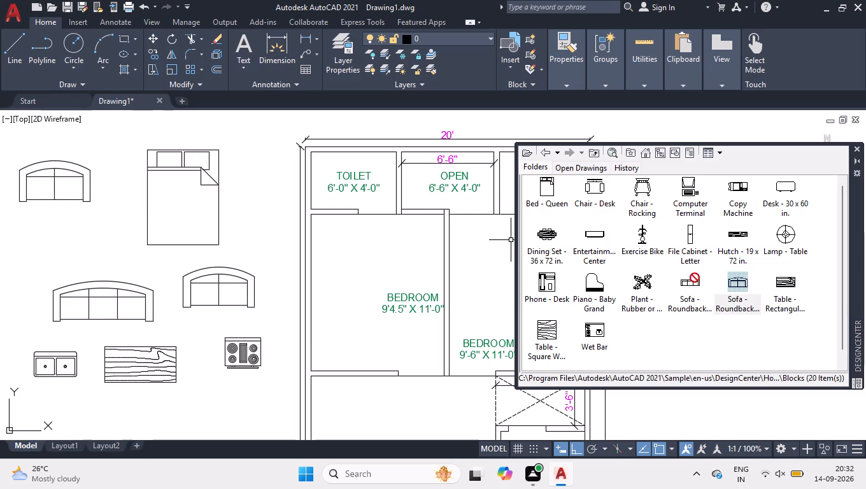
{"action": "left_click_drag", "start_coordinate": [695, 278], "coordinate": [67, 214]}
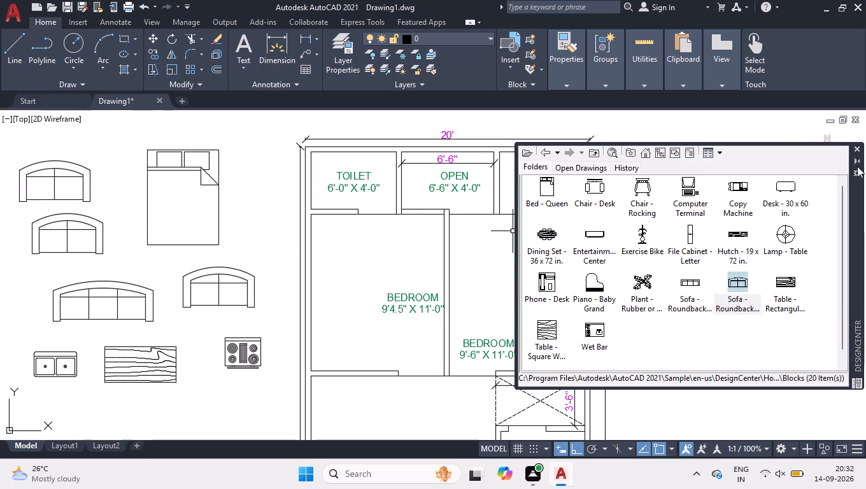
{"action": "left_click", "coordinate": [857, 149]}
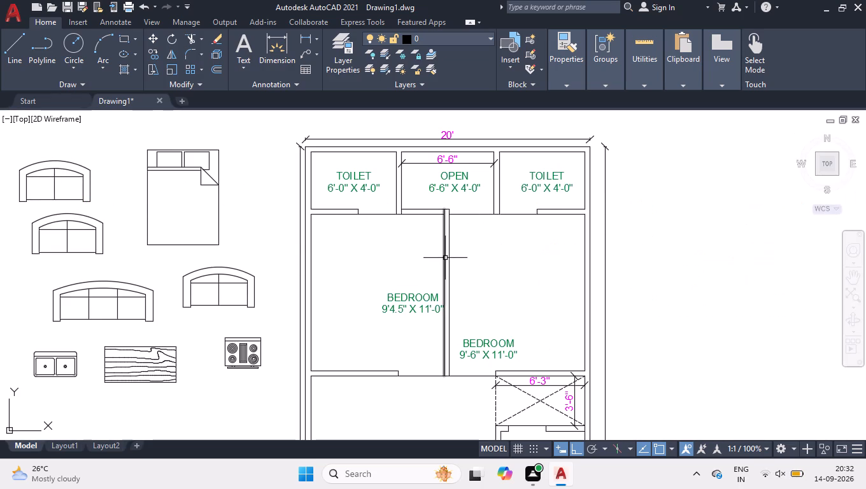
Rotate the queen bed 90° counterclockwise about the middle of its pillow end.
{"action": "scroll", "coordinate": [444, 258], "scroll_direction": "down", "scroll_amount": 1}
{"action": "scroll", "coordinate": [376, 227], "scroll_direction": "up", "scroll_amount": 1}
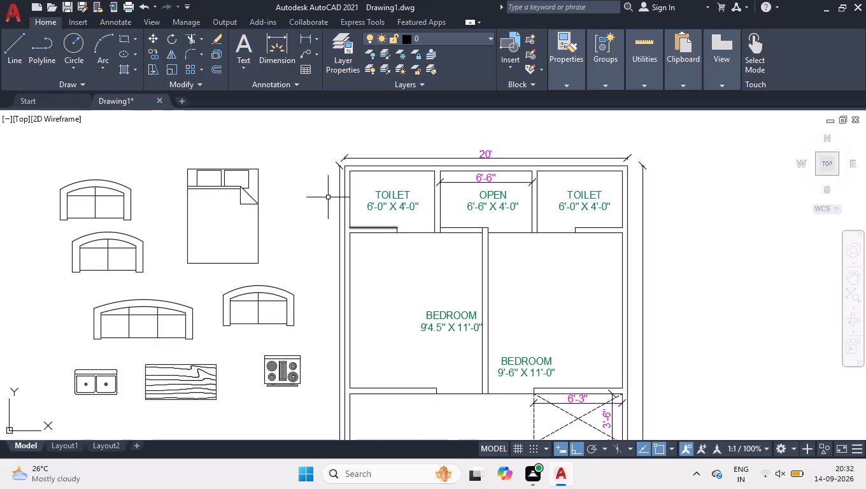
{"action": "left_click", "coordinate": [271, 159]}
{"action": "left_click", "coordinate": [243, 186]}
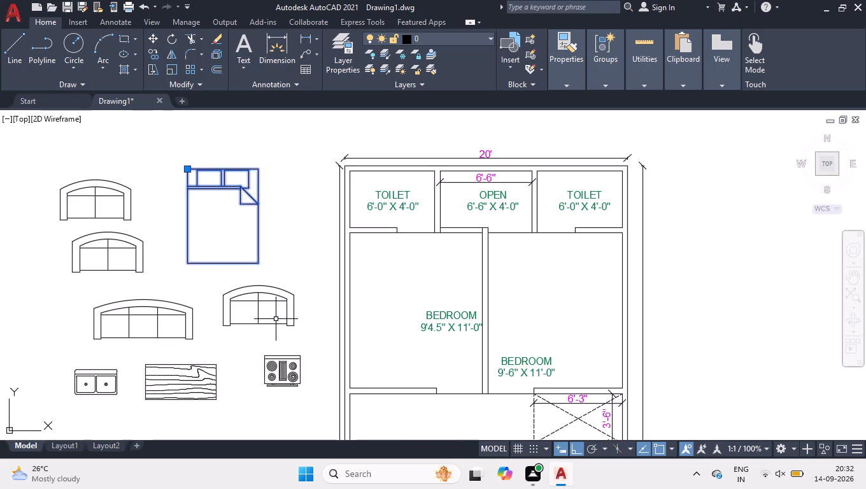
{"action": "type", "text": "RO"}
{"action": "key", "text": "Return"}
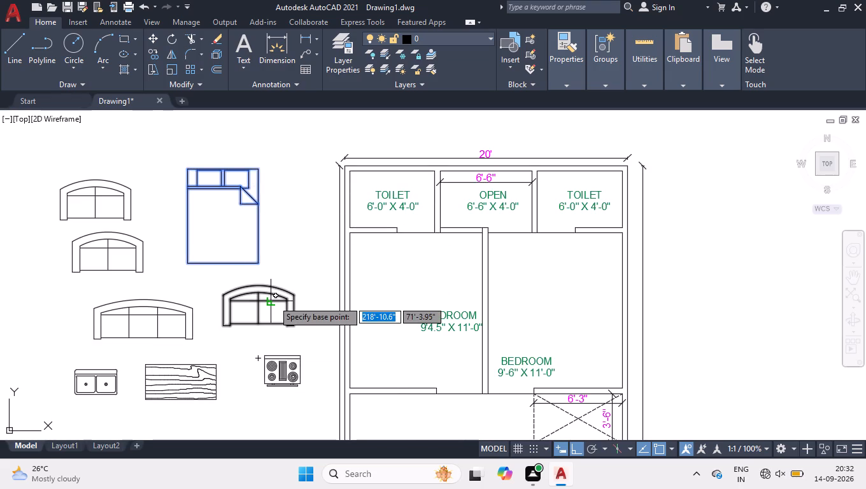
{"action": "left_click", "coordinate": [223, 173]}
{"action": "left_click", "coordinate": [225, 139]}
Move the rotated queen bed into the 9'4.5" X 11'-0" bedroom, with its pillow end against the outer side wall.
{"action": "left_click_drag", "start_coordinate": [181, 125], "coordinate": [192, 136]}
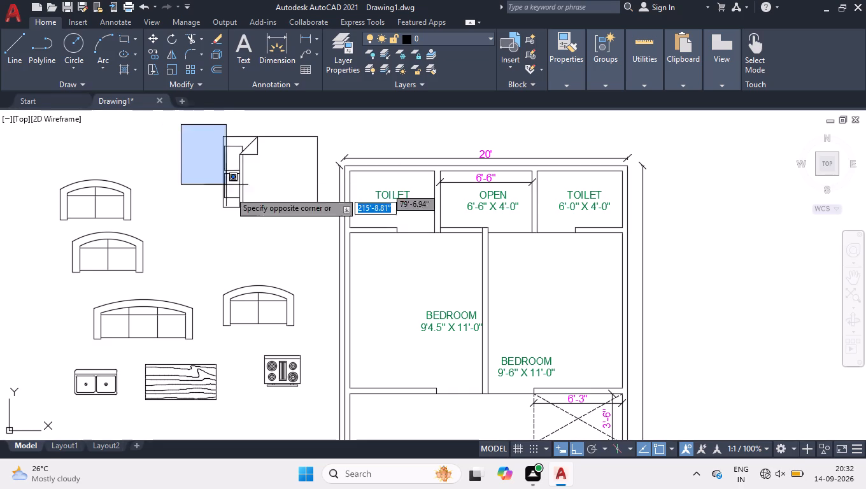
{"action": "left_click", "coordinate": [232, 194]}
{"action": "left_click", "coordinate": [231, 205]}
{"action": "left_click", "coordinate": [211, 191]}
{"action": "left_click", "coordinate": [221, 206]}
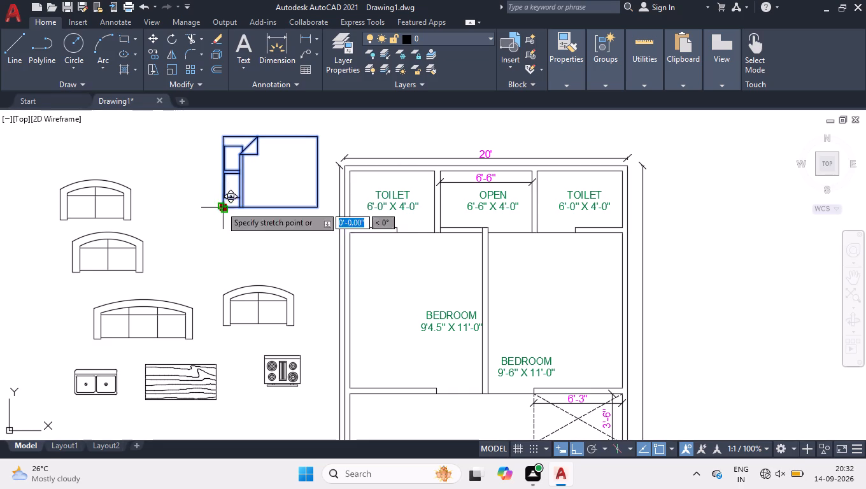
{"action": "left_click", "coordinate": [590, 448]}
{"action": "scroll", "coordinate": [383, 394], "scroll_direction": "up", "scroll_amount": 1}
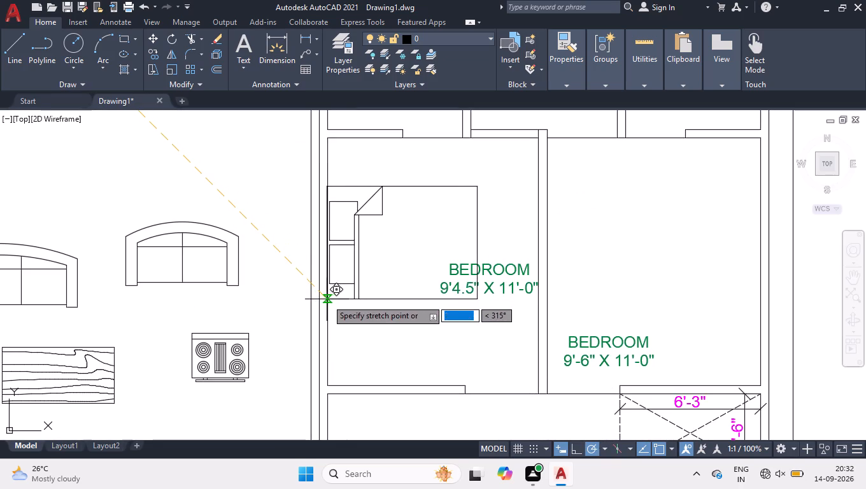
{"action": "left_click", "coordinate": [328, 299]}
{"action": "scroll", "coordinate": [376, 309], "scroll_direction": "down", "scroll_amount": 1}
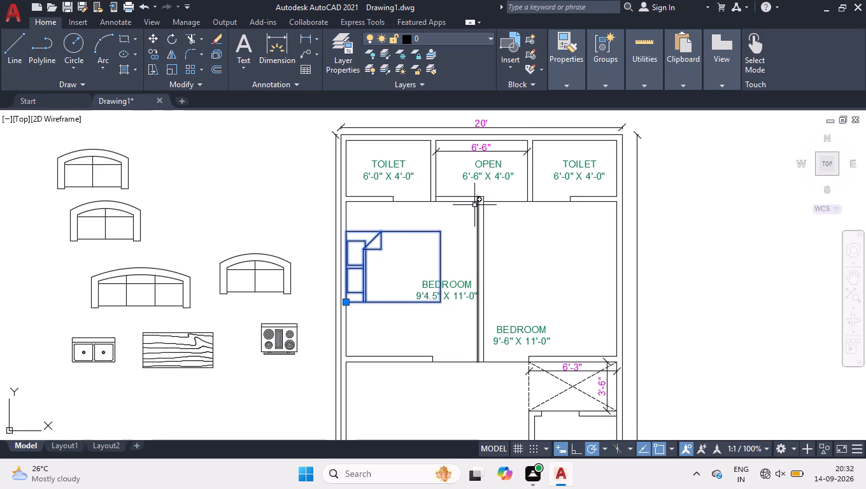
Mirror the queen bed about the plan's vertical centerline into the 9'-6" X 11'-0" bedroom, keeping the original bed.
{"action": "type", "text": "MI"}
{"action": "key", "text": "Return"}
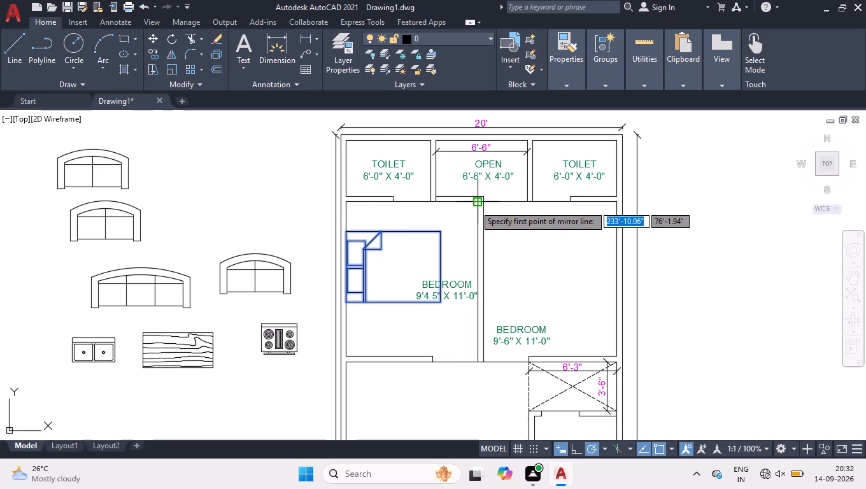
{"action": "left_click", "coordinate": [485, 136]}
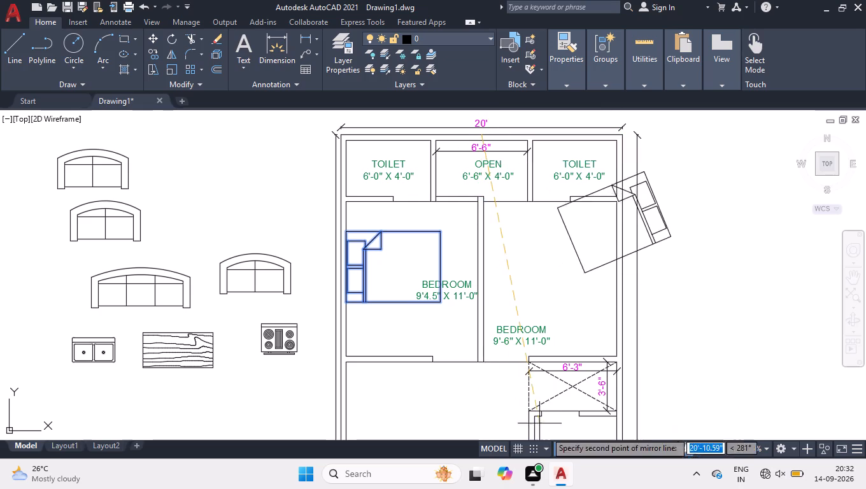
{"action": "left_click", "coordinate": [576, 452]}
{"action": "left_click", "coordinate": [487, 410]}
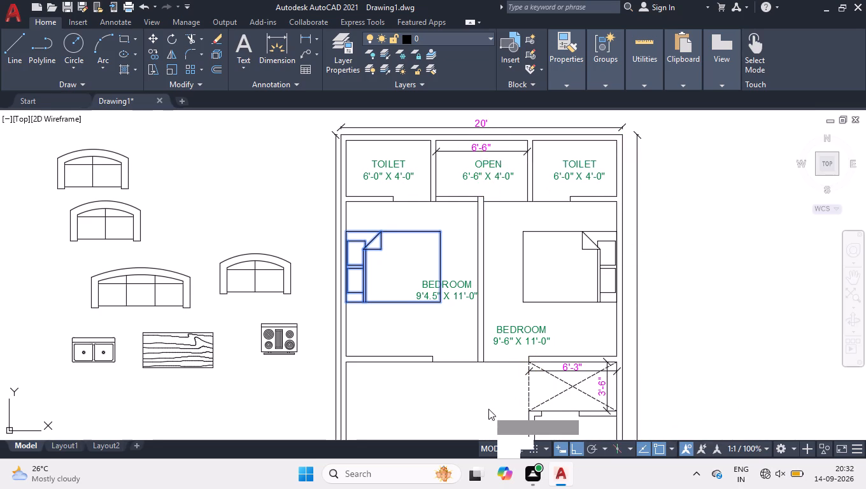
{"action": "left_click_drag", "start_coordinate": [508, 450], "coordinate": [487, 410]}
Copy the mirrored bed about 22'-5" straight down into the 9'-0" X 12'-0" bedroom, against the same outer wall.
{"action": "left_click_drag", "start_coordinate": [537, 243], "coordinate": [529, 265]}
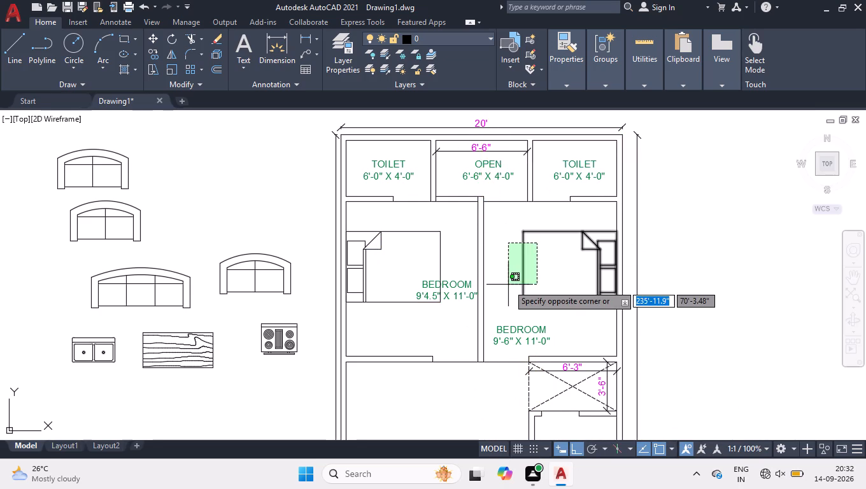
{"action": "left_click", "coordinate": [508, 285]}
{"action": "type", "text": "COP"}
{"action": "key", "text": "Return"}
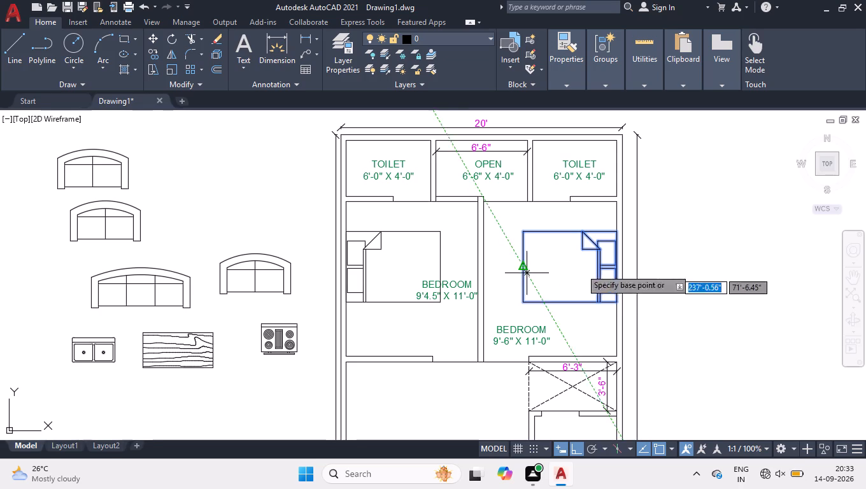
{"action": "left_click", "coordinate": [616, 267]}
{"action": "scroll", "coordinate": [616, 267], "scroll_direction": "down", "scroll_amount": 4}
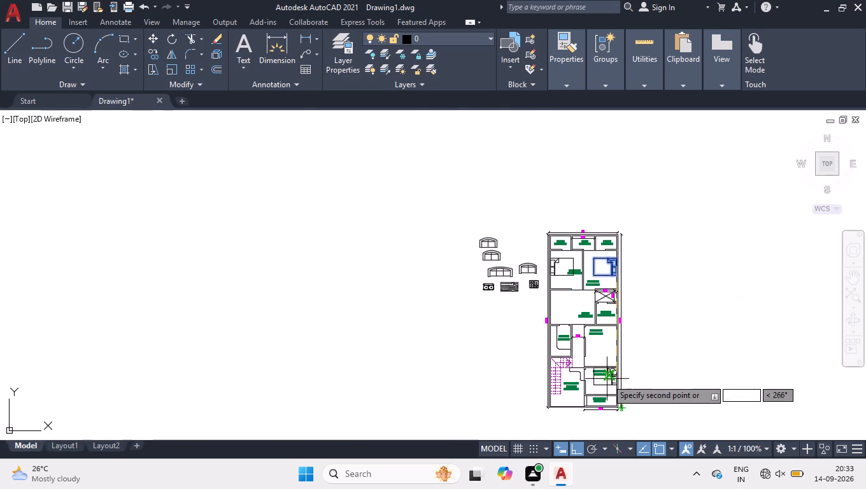
{"action": "scroll", "coordinate": [607, 379], "scroll_direction": "up", "scroll_amount": 3}
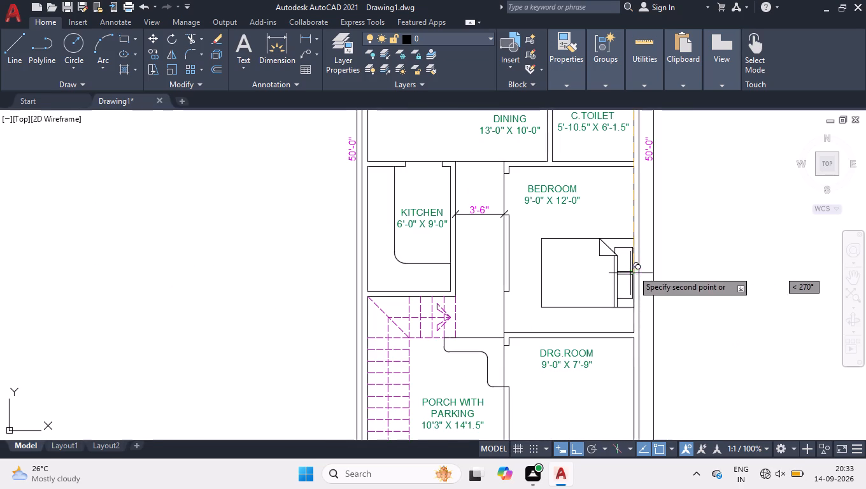
{"action": "left_click", "coordinate": [687, 240]}
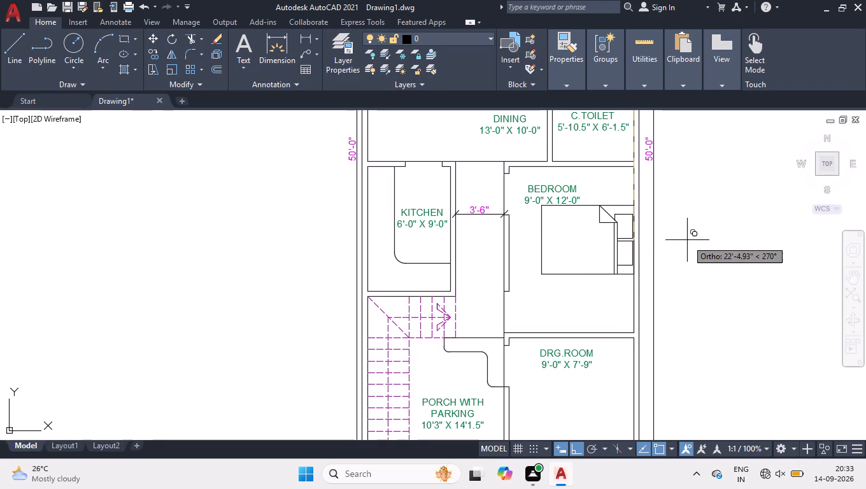
{"action": "key", "text": "Return"}
Move the BEDROOM 9'4.5" X 11'-0" label into the clear space below that room's bed and deselect it.
{"action": "scroll", "coordinate": [641, 262], "scroll_direction": "down", "scroll_amount": 2}
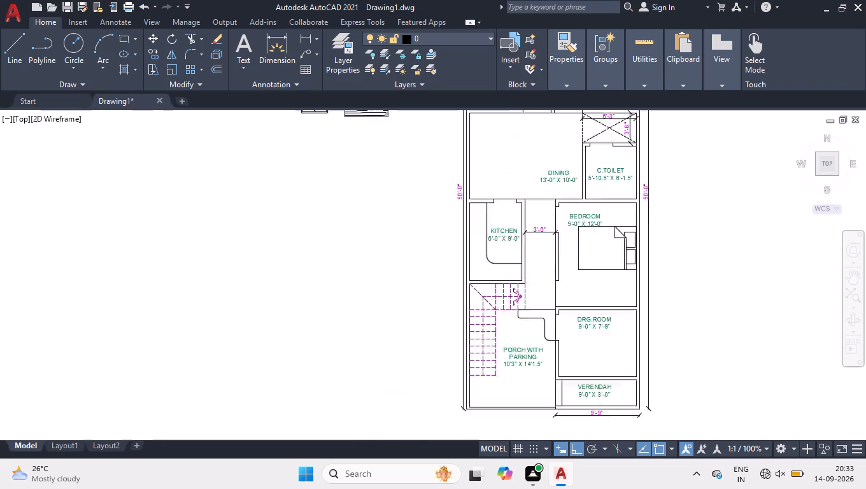
{"action": "scroll", "coordinate": [635, 272], "scroll_direction": "down", "scroll_amount": 1}
{"action": "scroll", "coordinate": [625, 176], "scroll_direction": "up", "scroll_amount": 2}
{"action": "scroll", "coordinate": [541, 202], "scroll_direction": "up", "scroll_amount": 2}
{"action": "left_click_drag", "start_coordinate": [564, 208], "coordinate": [564, 214]}
{"action": "left_click", "coordinate": [546, 252]}
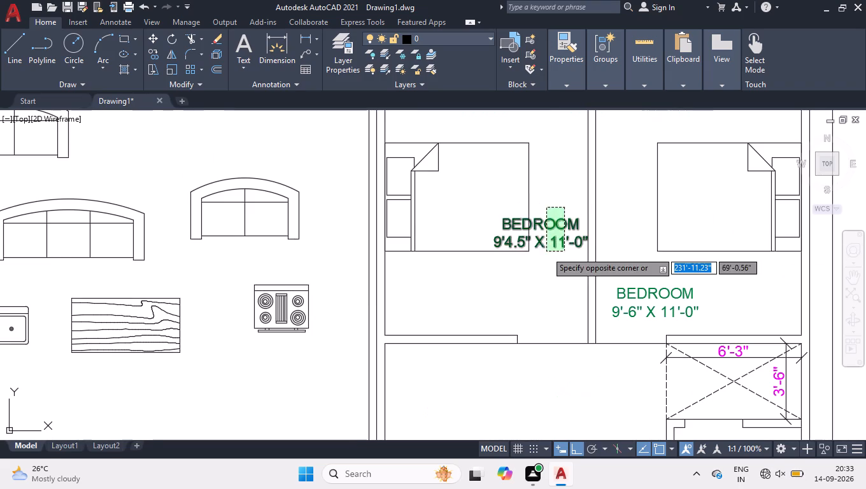
{"action": "left_click", "coordinate": [483, 218]}
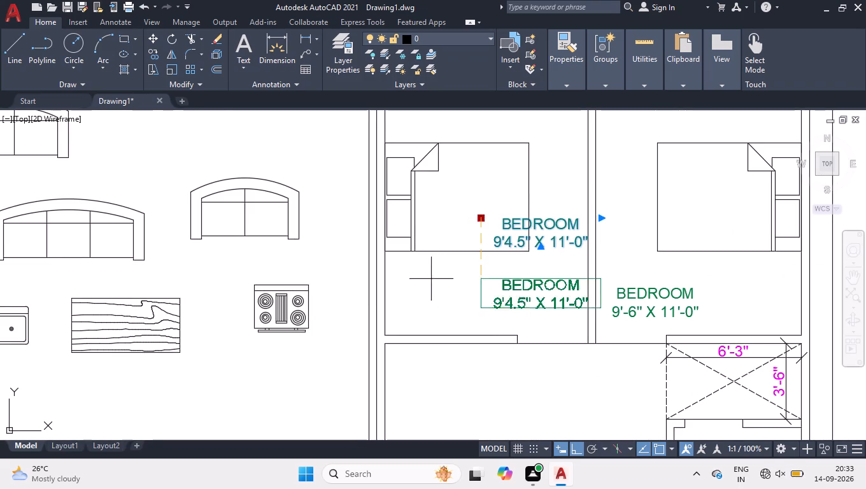
{"action": "left_click", "coordinate": [593, 450]}
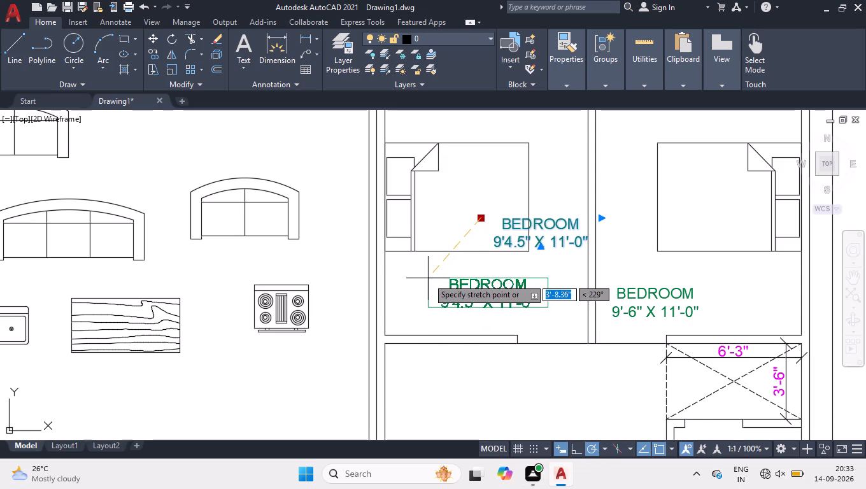
{"action": "left_click", "coordinate": [428, 278]}
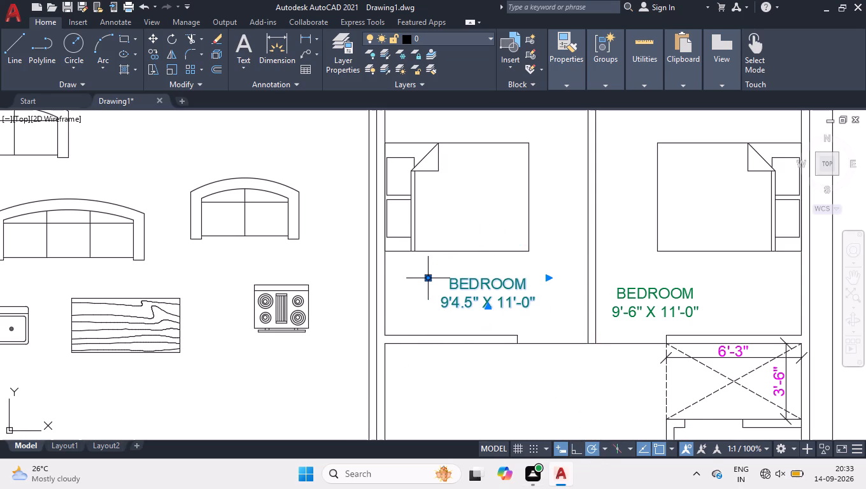
{"action": "right_click", "coordinate": [425, 224]}
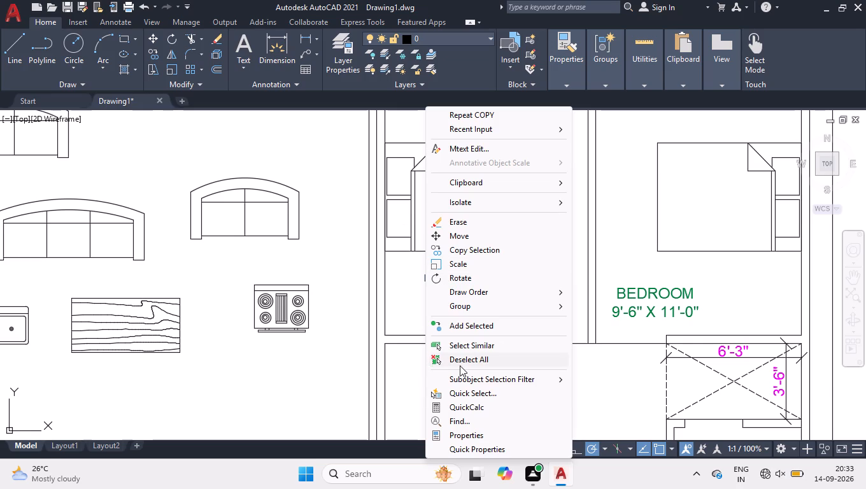
{"action": "left_click", "coordinate": [460, 365]}
Rotate the three-seat sofa 90° counterclockwise about the midpoint of its curved back.
{"action": "scroll", "coordinate": [355, 295], "scroll_direction": "down", "scroll_amount": 2}
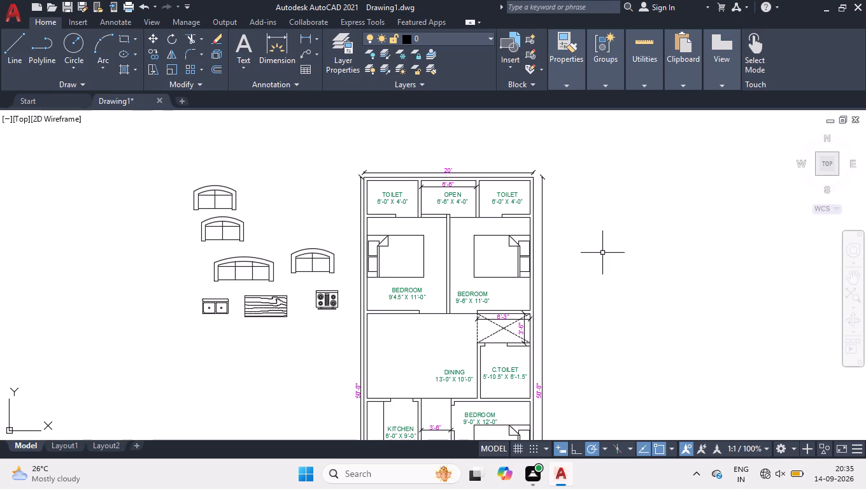
{"action": "left_click", "coordinate": [260, 260]}
{"action": "type", "text": "RO"}
{"action": "key", "text": "Return"}
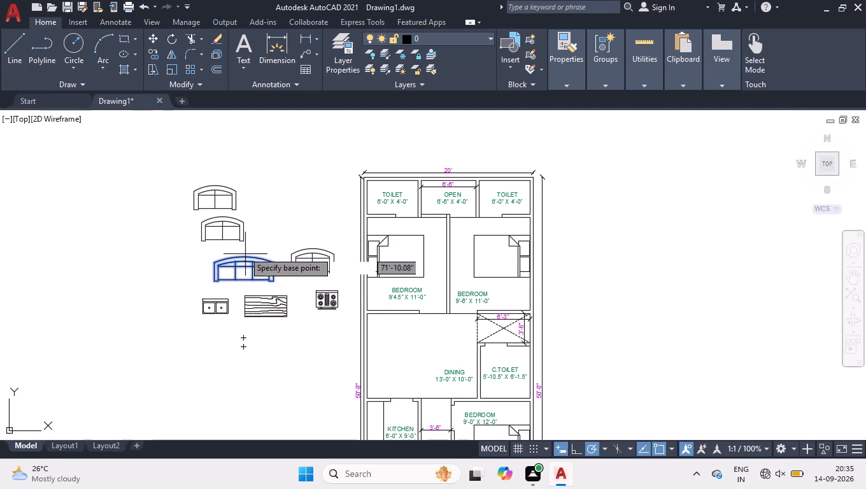
{"action": "left_click", "coordinate": [239, 259]}
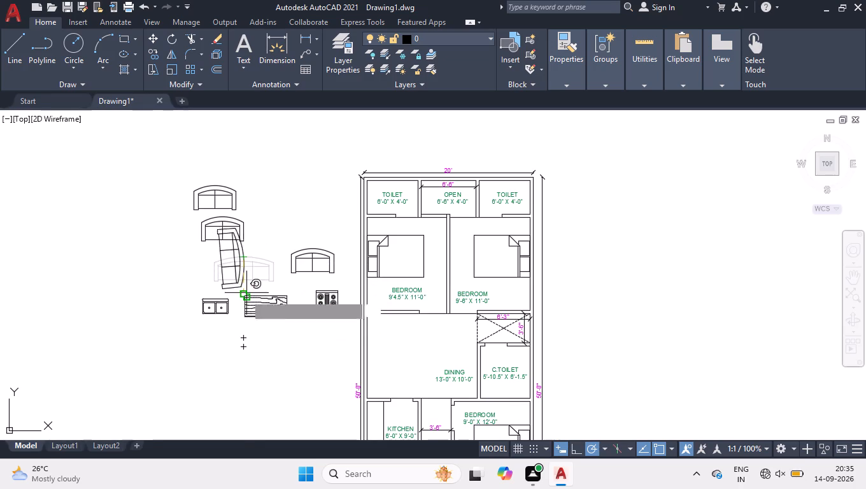
{"action": "left_click", "coordinate": [574, 448]}
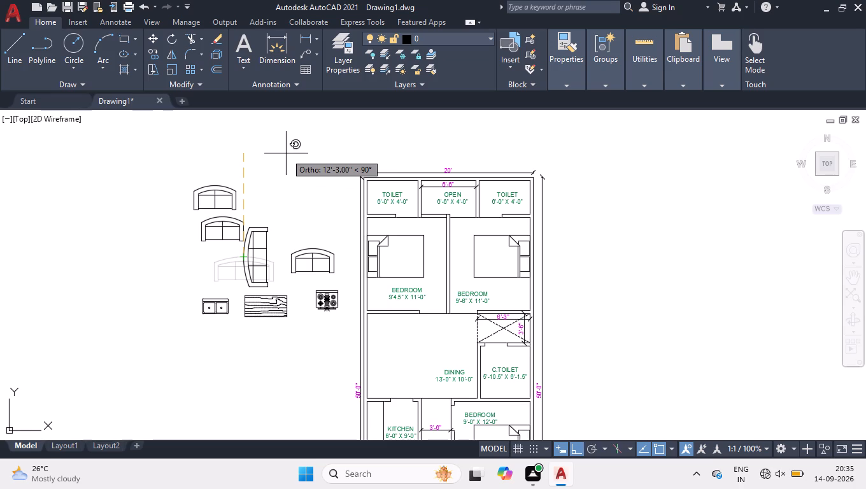
{"action": "left_click", "coordinate": [286, 153]}
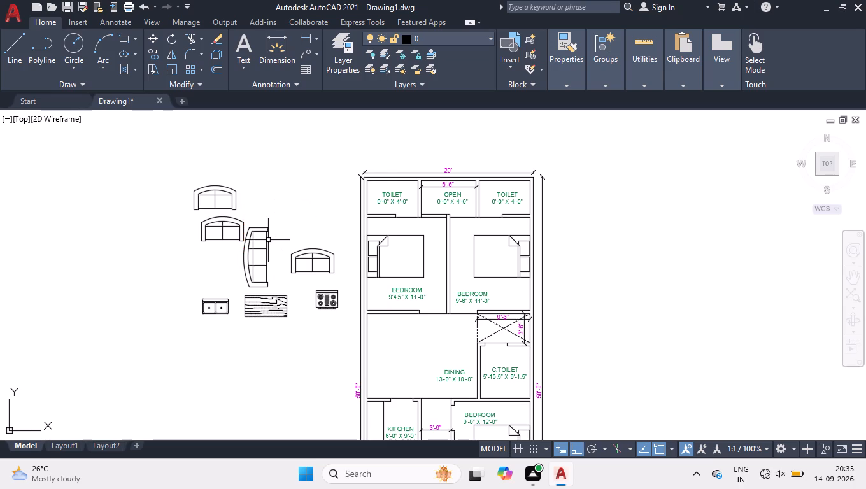
Move the rotated three-seat sofa into the dining room, with its back against the outer side wall, and deselect it.
{"action": "left_click", "coordinate": [266, 241]}
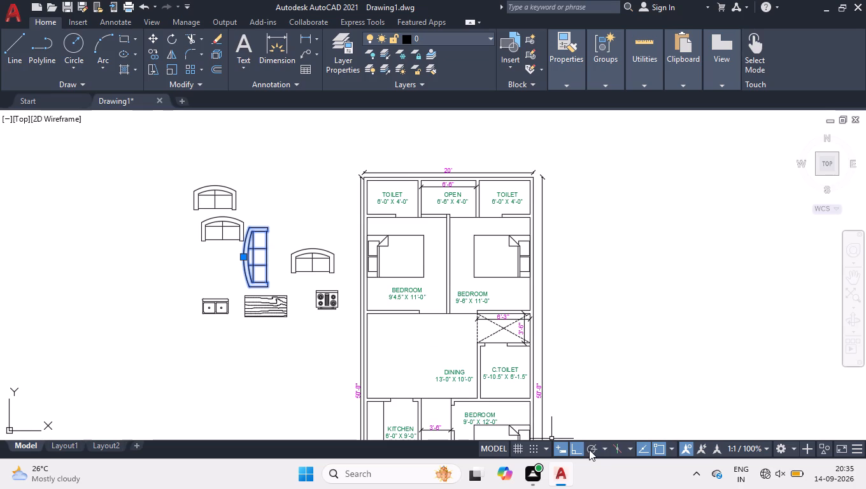
{"action": "left_click", "coordinate": [590, 450]}
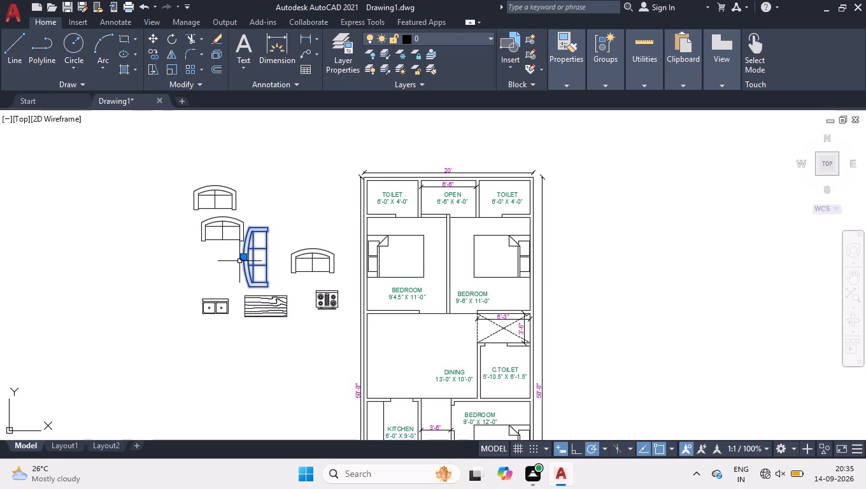
{"action": "left_click", "coordinate": [241, 260]}
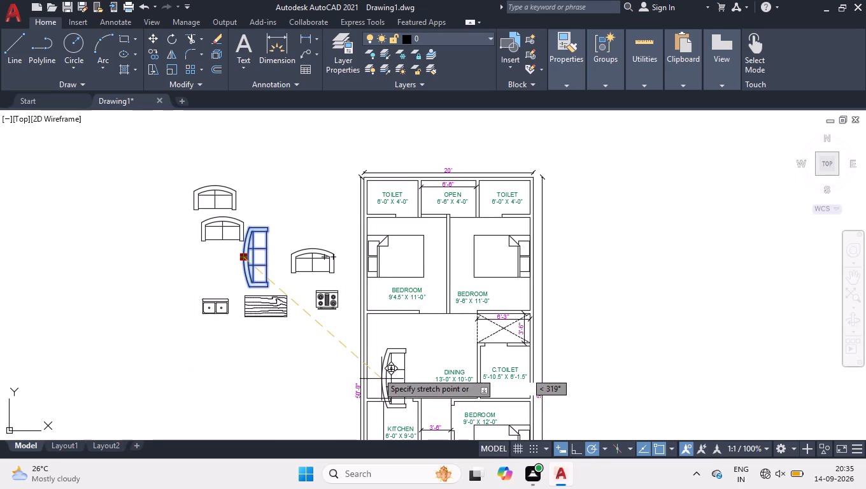
{"action": "left_click", "coordinate": [368, 359]}
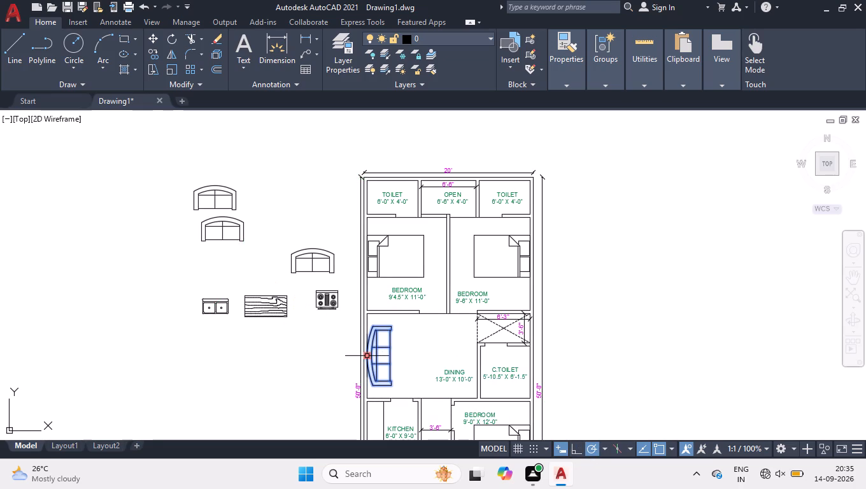
{"action": "right_click", "coordinate": [652, 281]}
{"action": "left_click", "coordinate": [714, 360]}
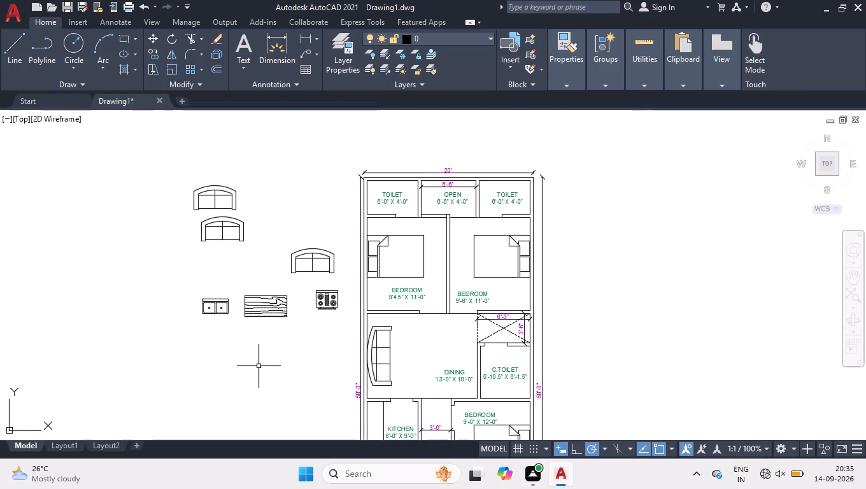
Move the loveseat nearest the plan into the dining room, with its back against the wall shared with the bedrooms.
{"action": "left_click", "coordinate": [321, 249]}
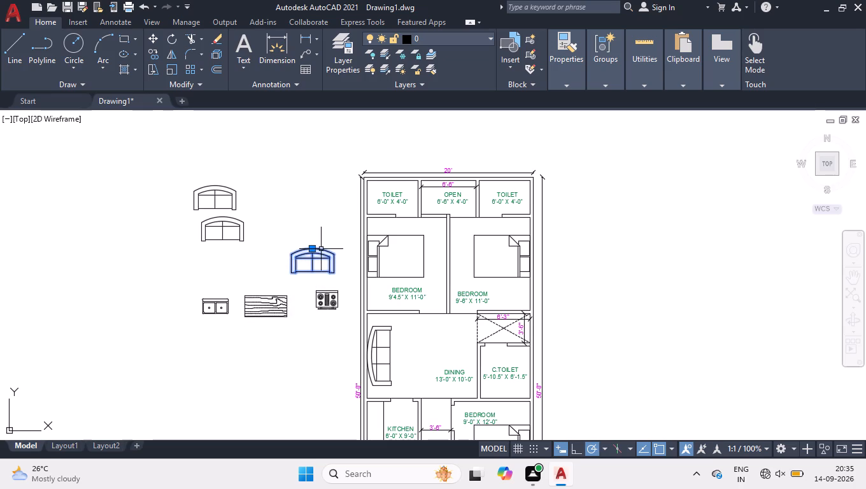
{"action": "left_click", "coordinate": [312, 248]}
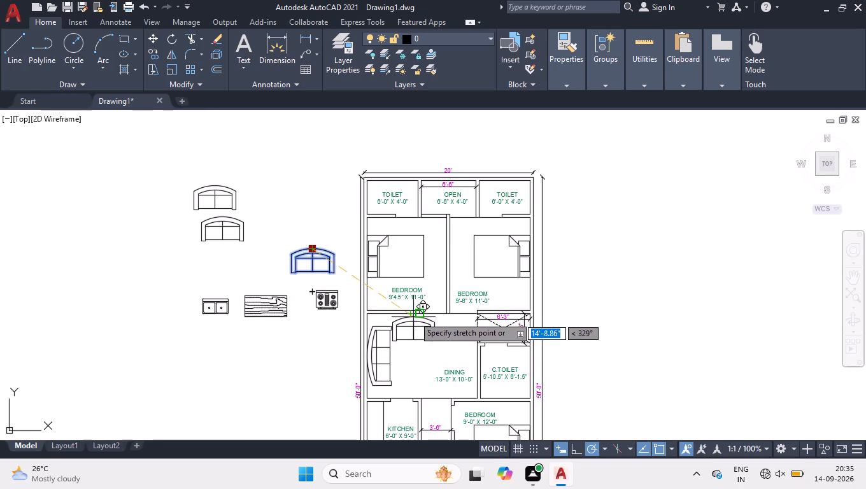
{"action": "left_click", "coordinate": [416, 315]}
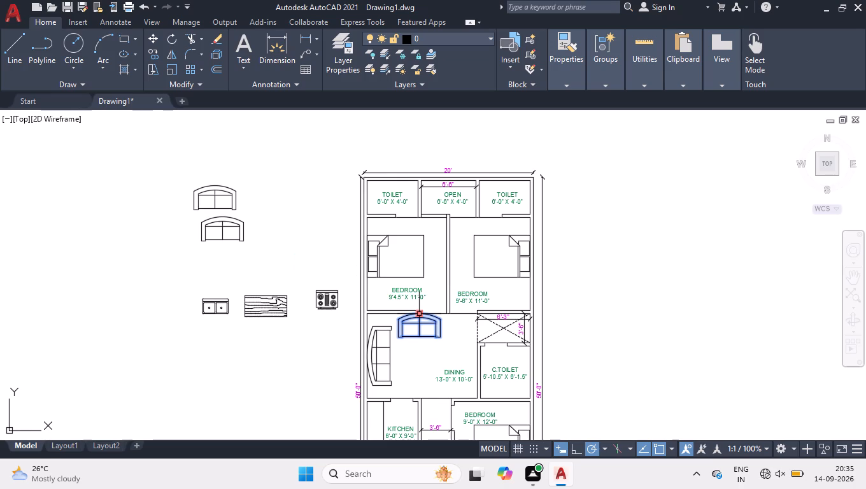
{"action": "left_click", "coordinate": [427, 348]}
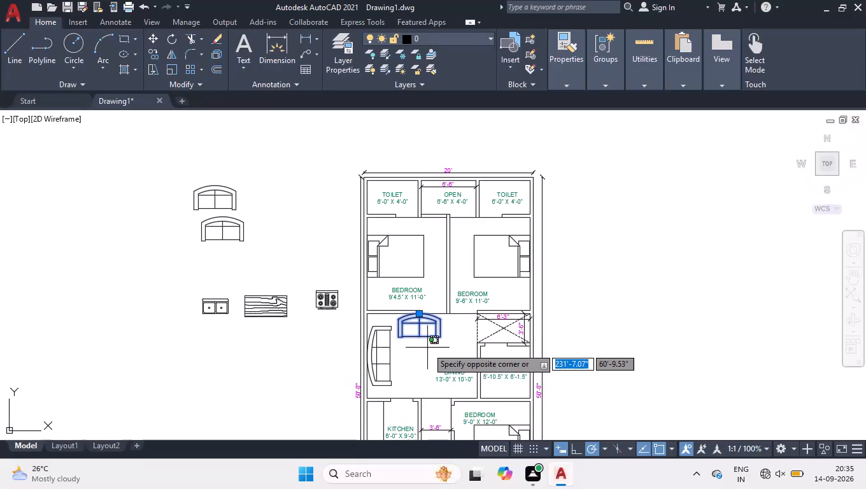
{"action": "left_click", "coordinate": [426, 343]}
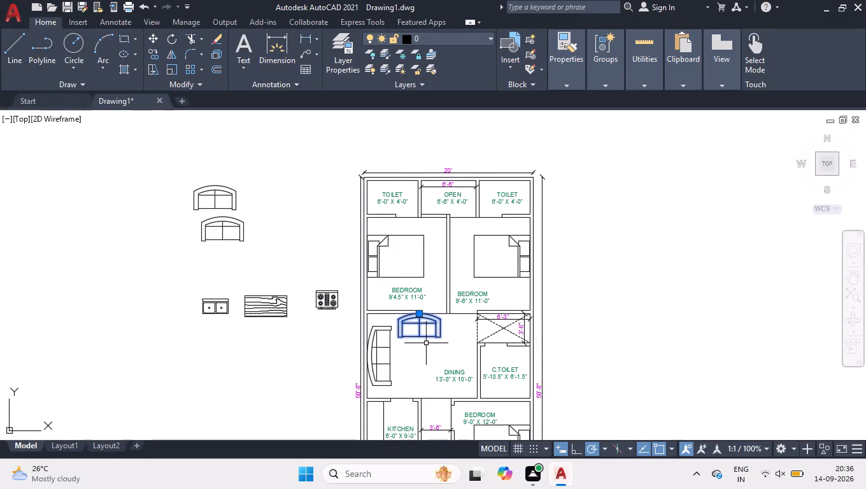
Scale the dining room loveseat by a factor of about 0.69 from the midpoint of its curved back.
{"action": "scroll", "coordinate": [422, 330], "scroll_direction": "up", "scroll_amount": 4, "text": "ctrl"}
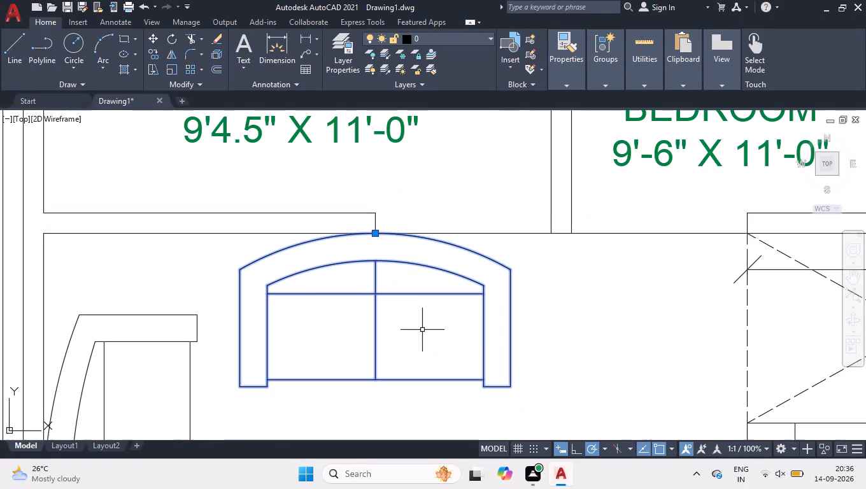
{"action": "type", "text": "SCAL"}
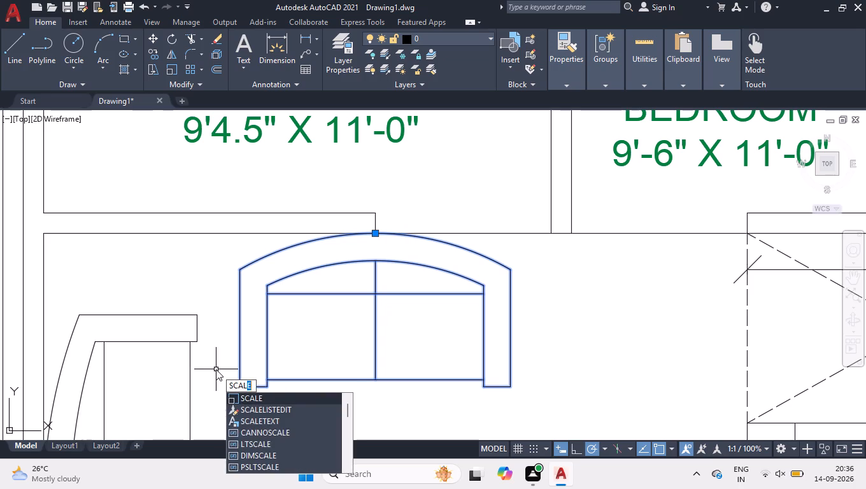
{"action": "key", "text": "Return"}
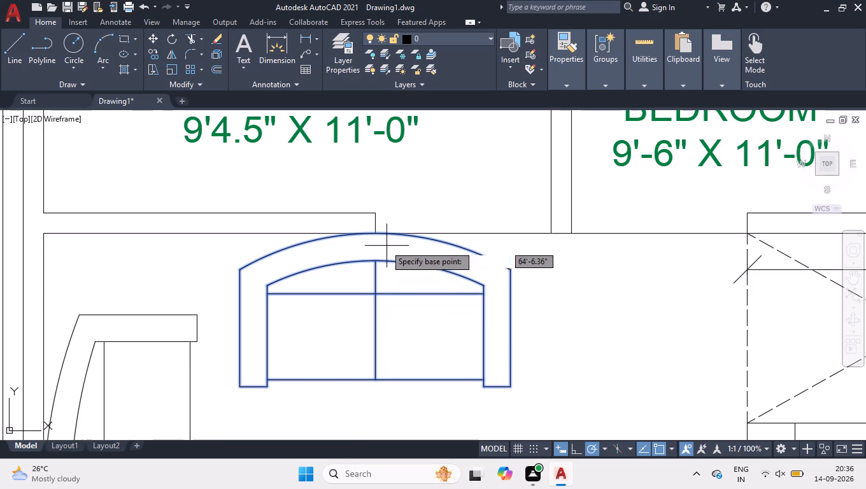
{"action": "left_click", "coordinate": [375, 237]}
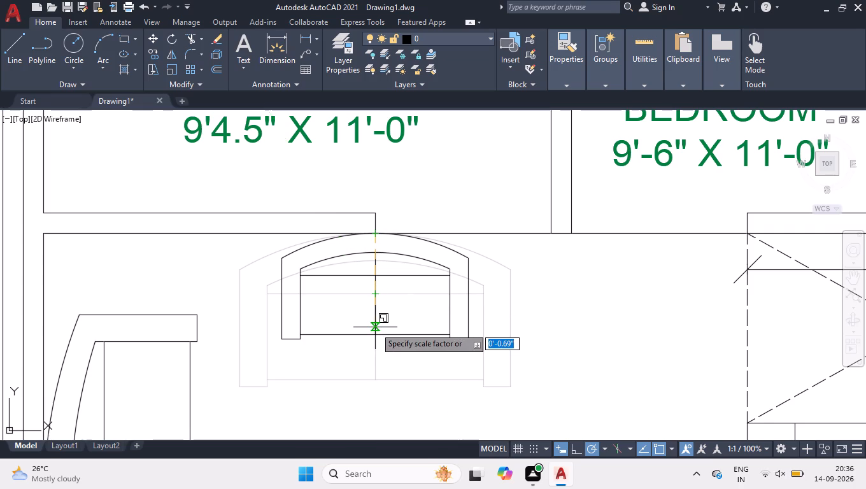
{"action": "left_click", "coordinate": [375, 327]}
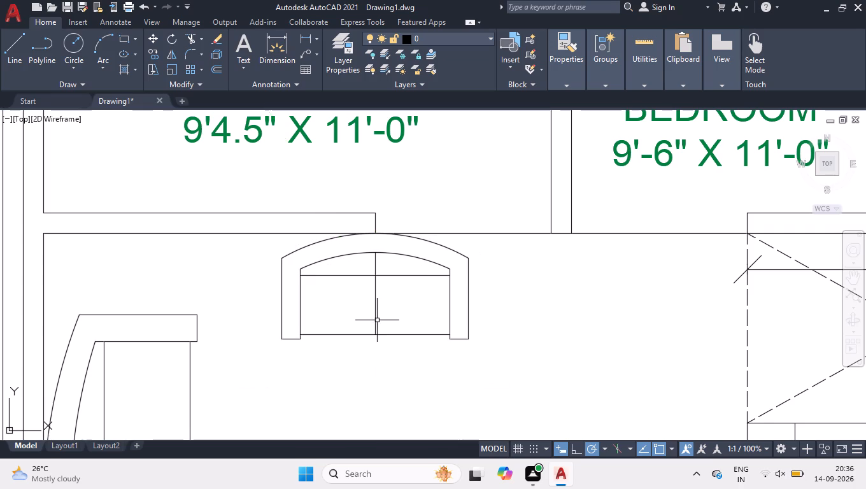
Move the scaled loveseat along the bedroom wall toward the three-seat sofa, keeping its back against the wall, and deselect it.
{"action": "left_click", "coordinate": [415, 311]}
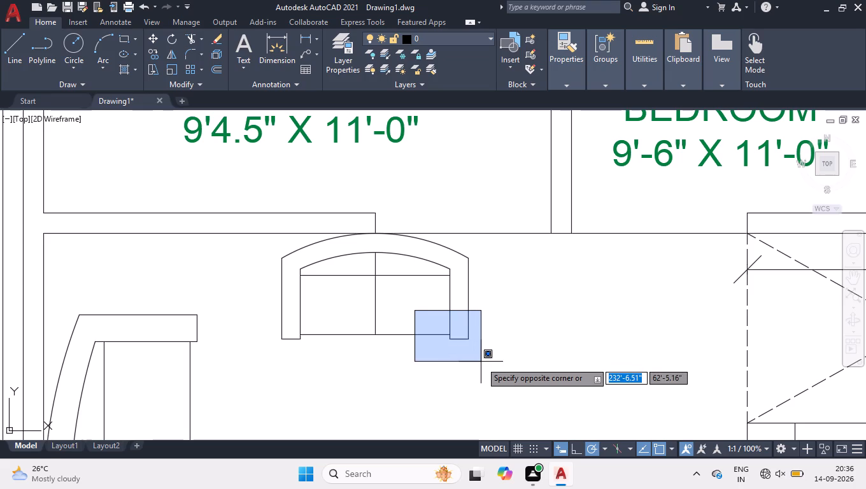
{"action": "left_click", "coordinate": [427, 323]}
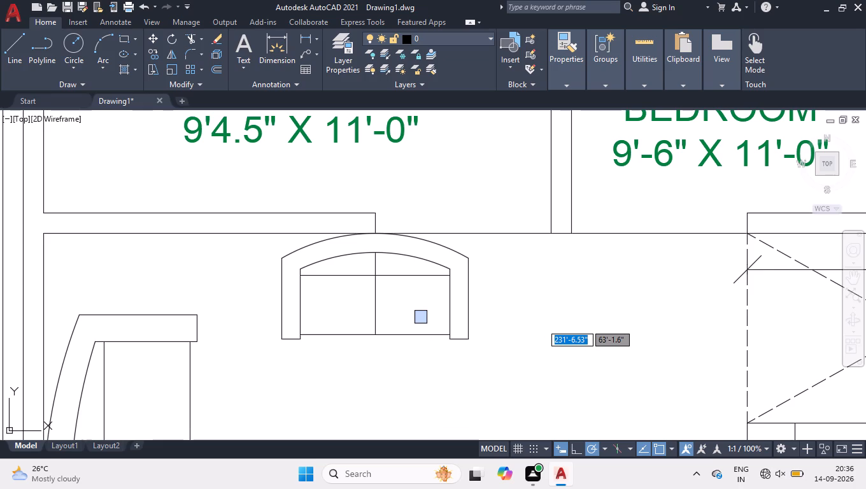
{"action": "left_click_drag", "start_coordinate": [378, 303], "coordinate": [369, 307]}
{"action": "left_click", "coordinate": [369, 307]}
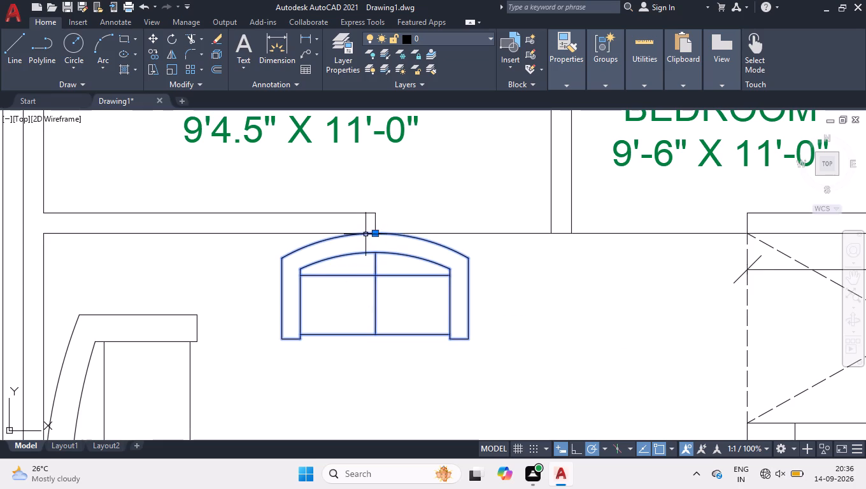
{"action": "left_click", "coordinate": [376, 234]}
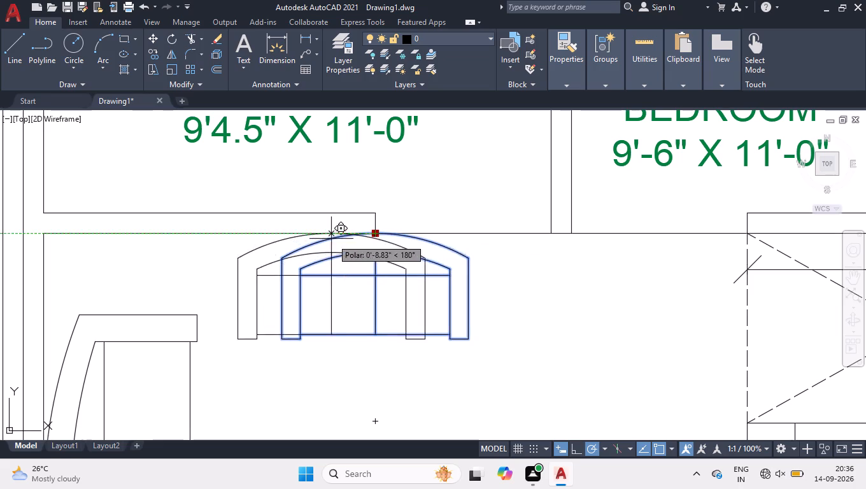
{"action": "left_click", "coordinate": [316, 239]}
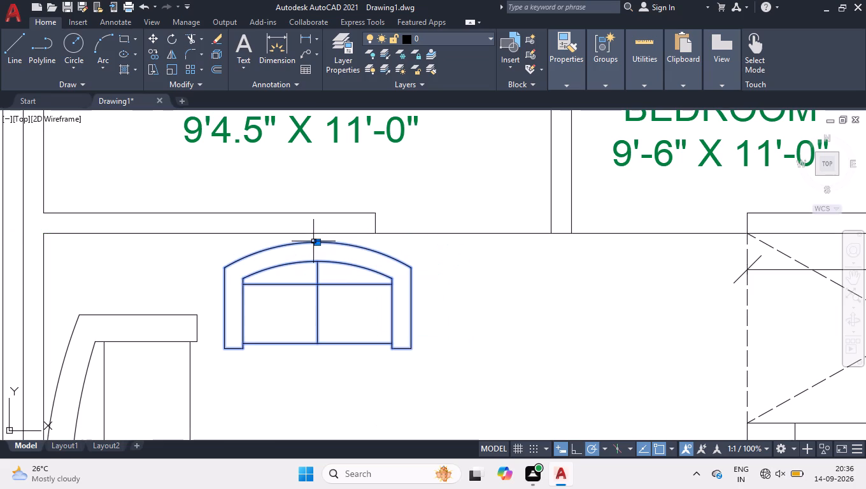
{"action": "left_click", "coordinate": [317, 243]}
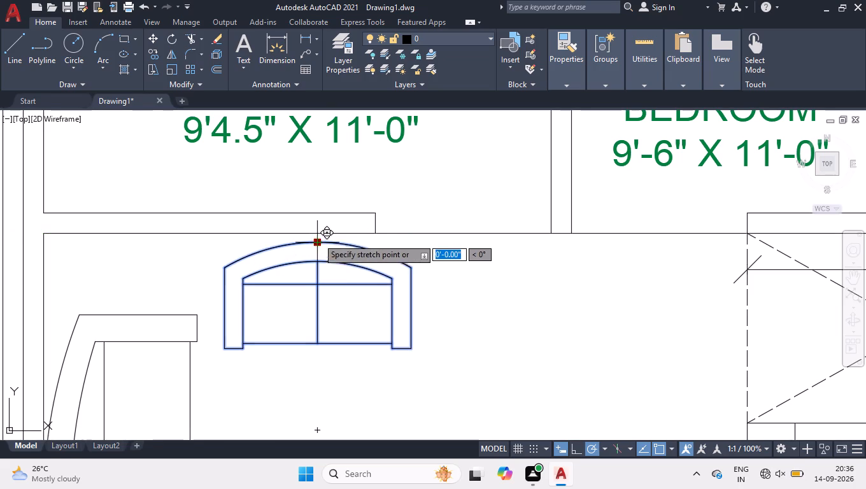
{"action": "left_click", "coordinate": [318, 234]}
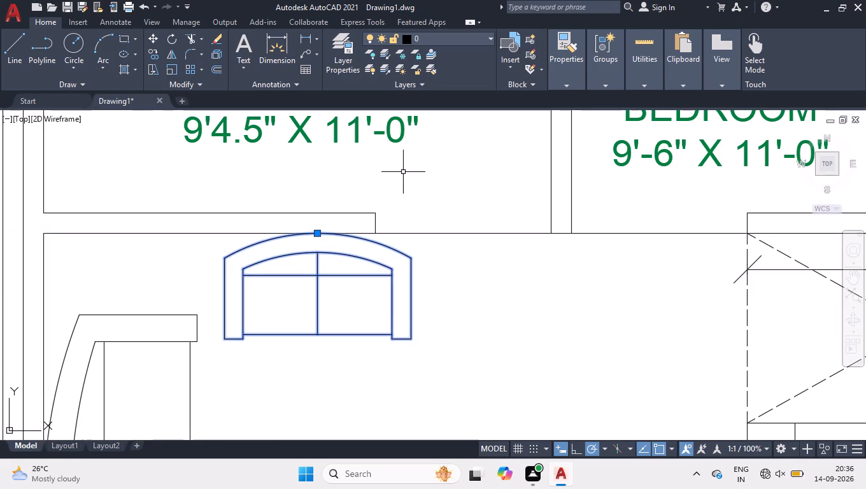
{"action": "right_click", "coordinate": [403, 172]}
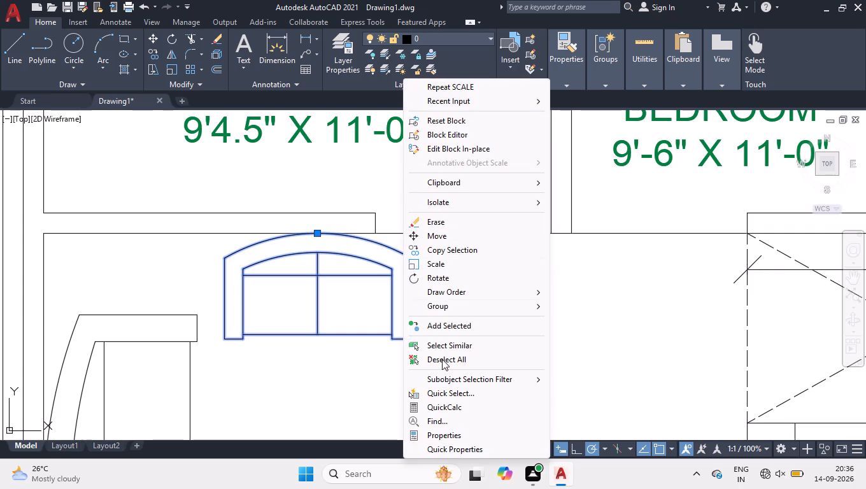
{"action": "left_click", "coordinate": [453, 364]}
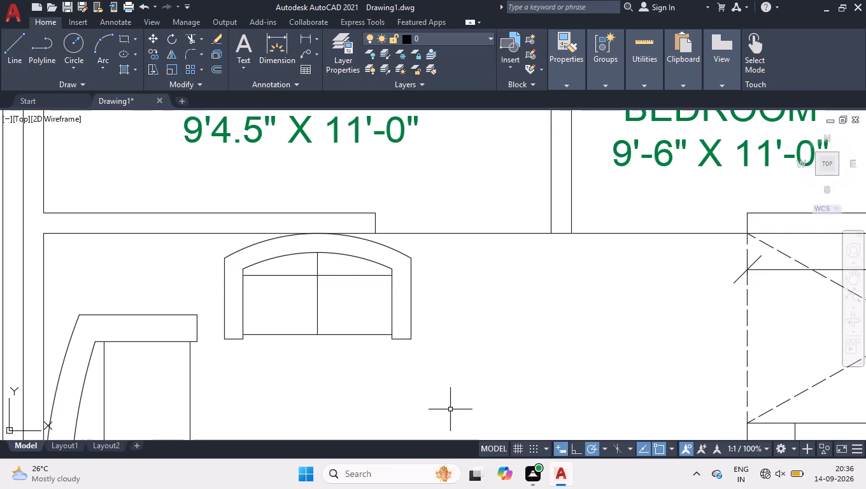
Scale the dining room loveseat down again to roughly two-thirds size from the midpoint of its curved back.
{"action": "left_click", "coordinate": [392, 276]}
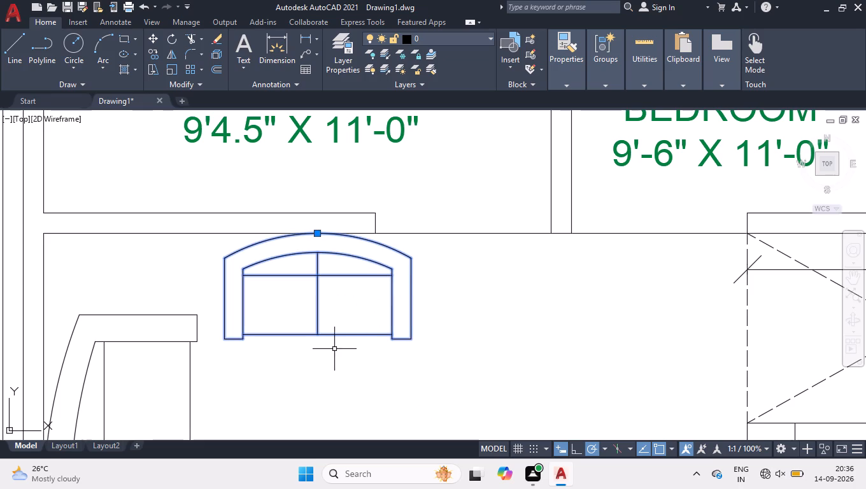
{"action": "type", "text": "SCAL"}
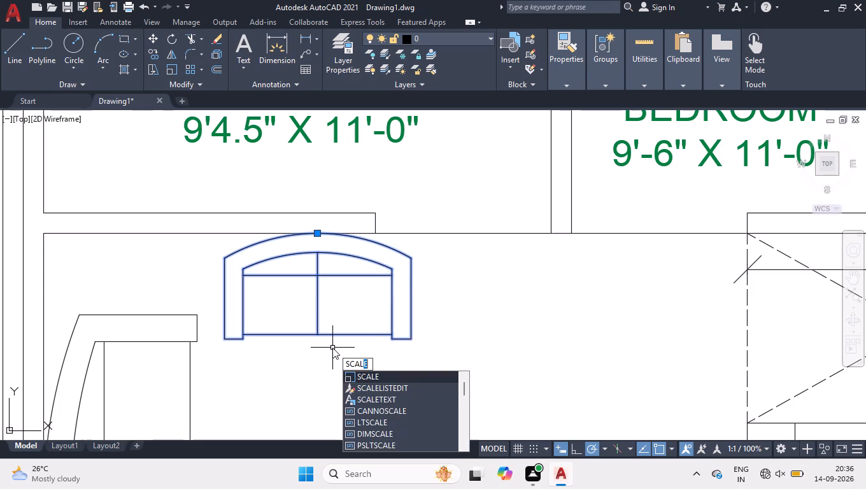
{"action": "key", "text": "e"}
{"action": "key", "text": "Return"}
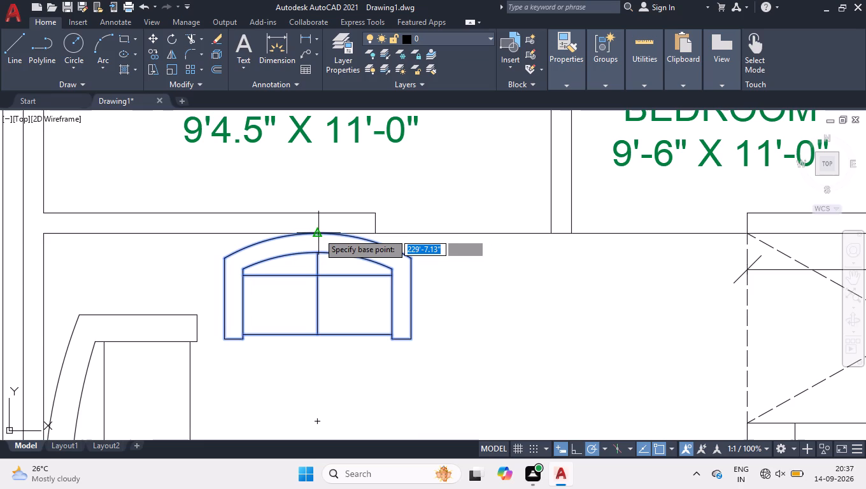
{"action": "left_click", "coordinate": [318, 233]}
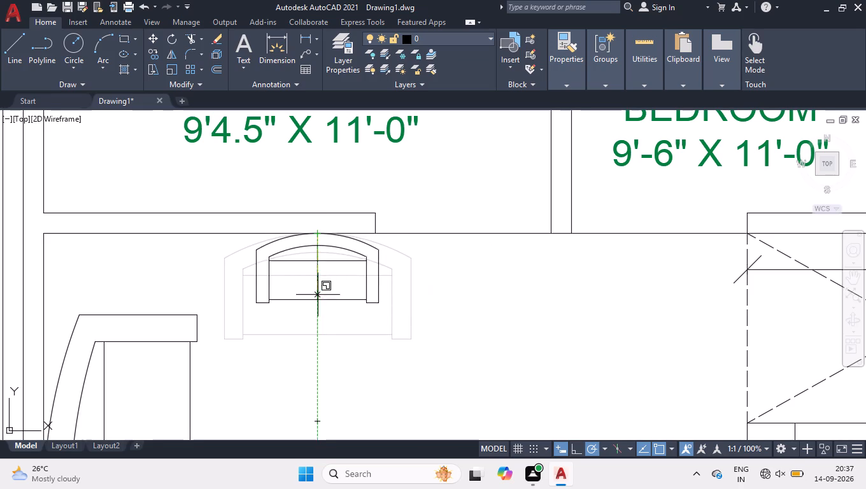
{"action": "left_click", "coordinate": [318, 300]}
Move the reduced loveseat along the bedroom wall closer to the three-seat sofa's corner, with its back on the wall, and deselect it.
{"action": "left_click", "coordinate": [324, 288]}
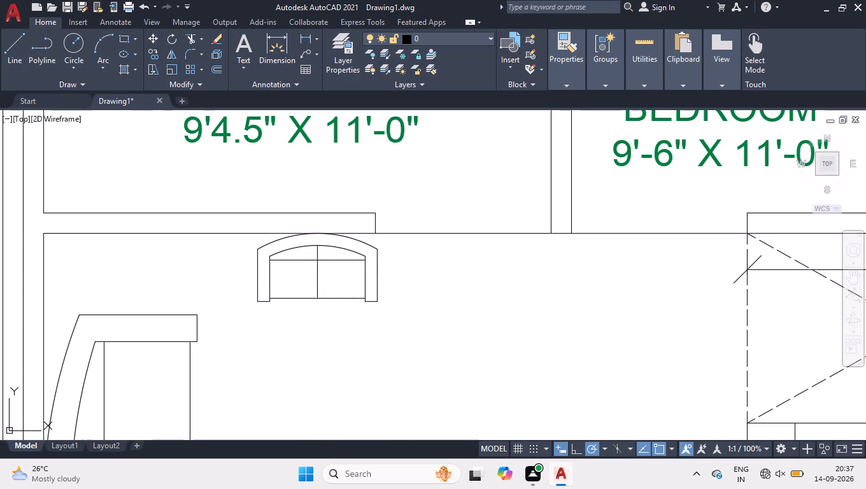
{"action": "left_click", "coordinate": [294, 328]}
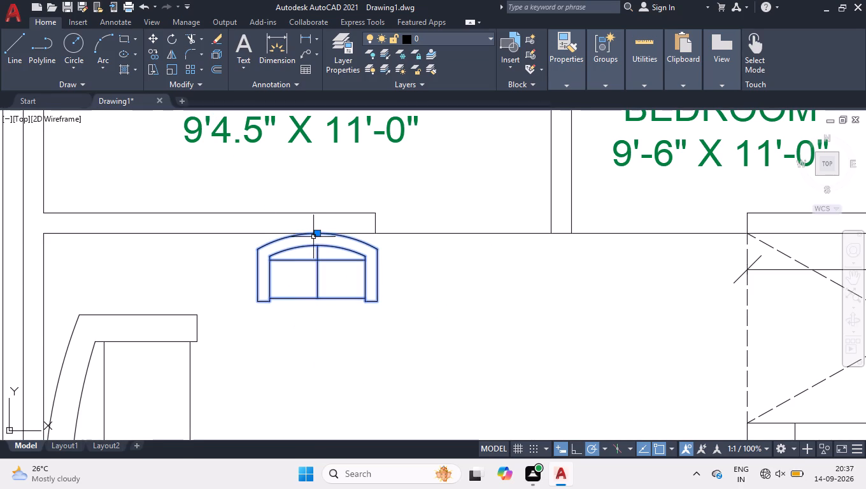
{"action": "left_click", "coordinate": [318, 236]}
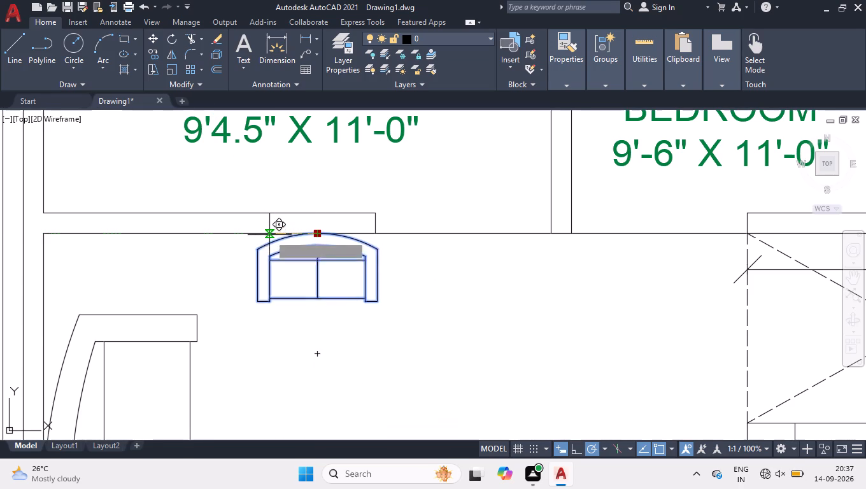
{"action": "left_click", "coordinate": [269, 235]}
{"action": "right_click", "coordinate": [355, 298]}
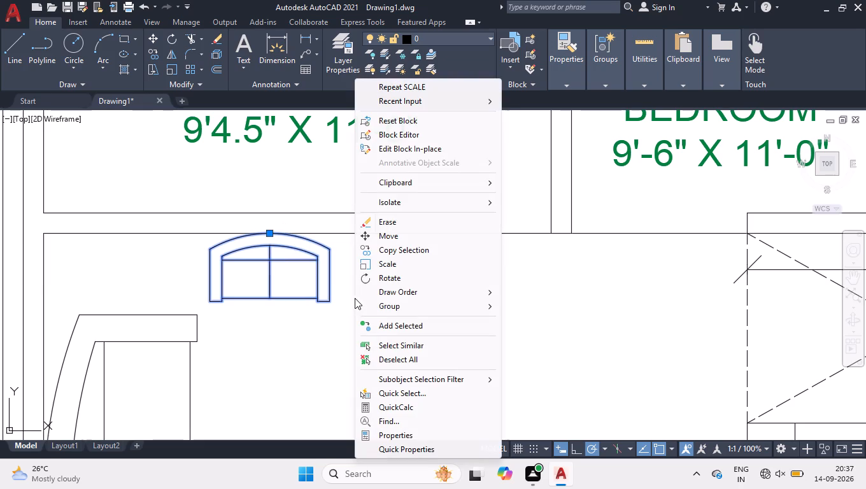
{"action": "left_click", "coordinate": [432, 353]}
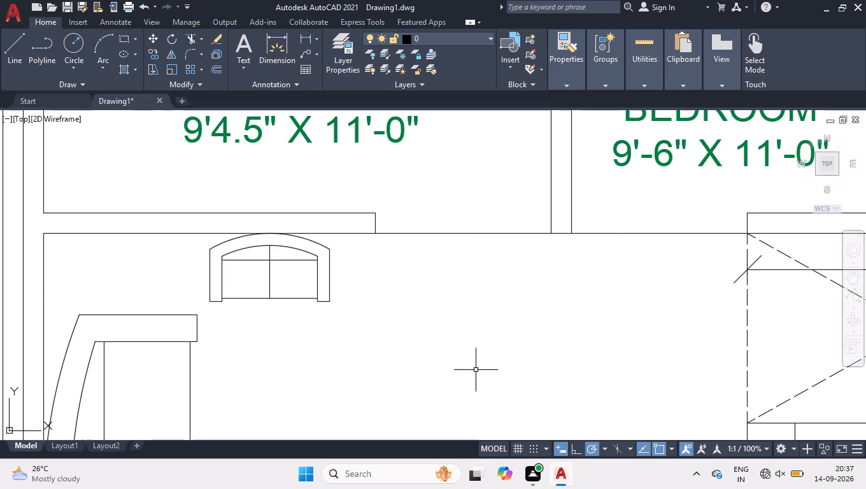
Rotate the wood-grain table outside the plan 90° clockwise about its approximate centre.
{"action": "left_click", "coordinate": [827, 161]}
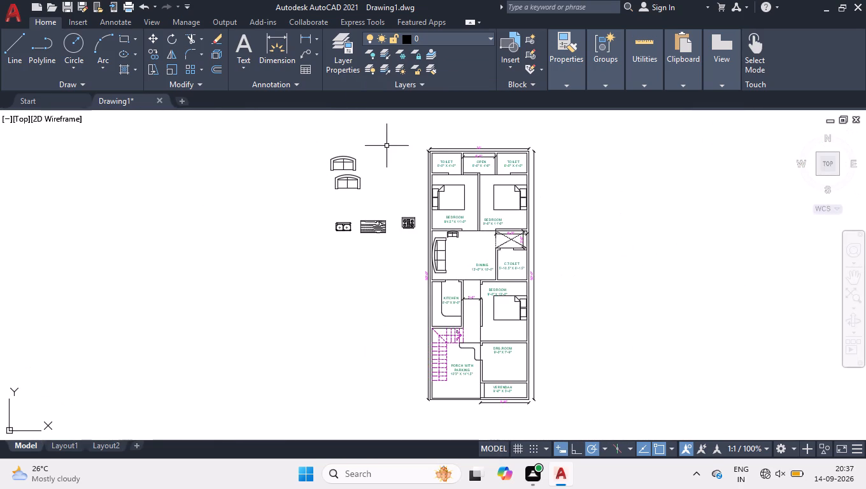
{"action": "scroll", "coordinate": [565, 150], "scroll_direction": "right", "scroll_amount": 2}
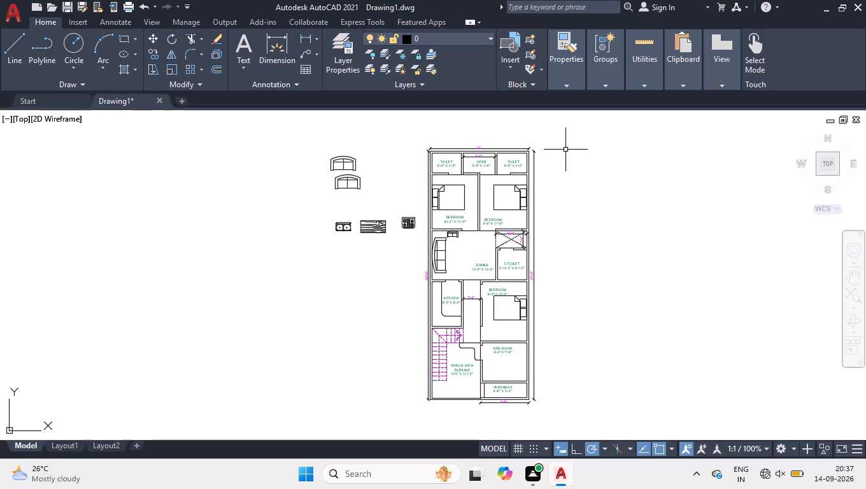
{"action": "scroll", "coordinate": [553, 196], "scroll_direction": "up", "scroll_amount": 2, "text": "ctrl"}
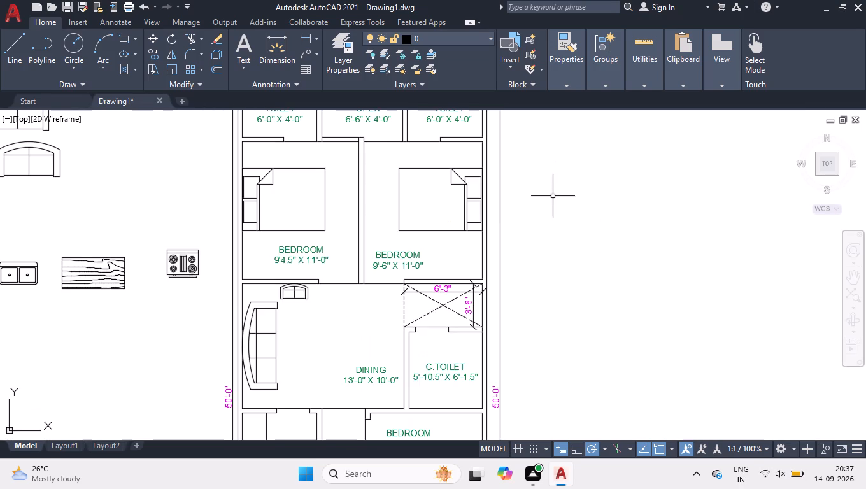
{"action": "left_click", "coordinate": [108, 251]}
{"action": "left_click", "coordinate": [71, 359]}
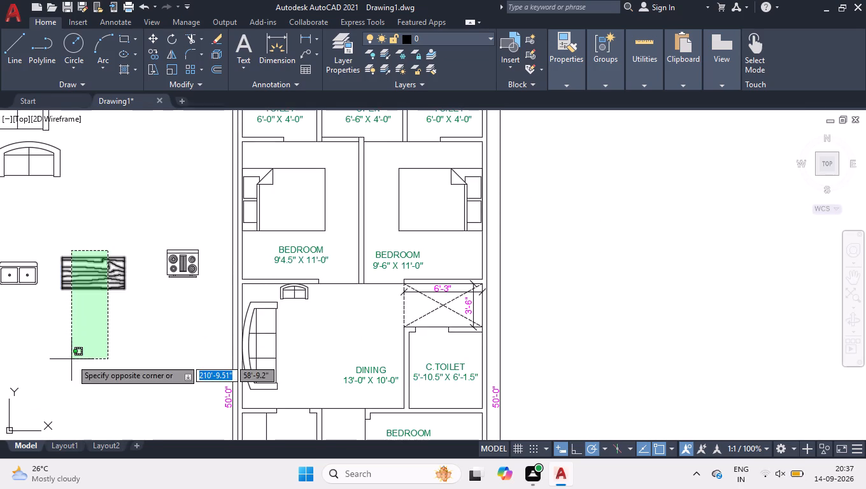
{"action": "type", "text": "RO"}
{"action": "key", "text": "Return"}
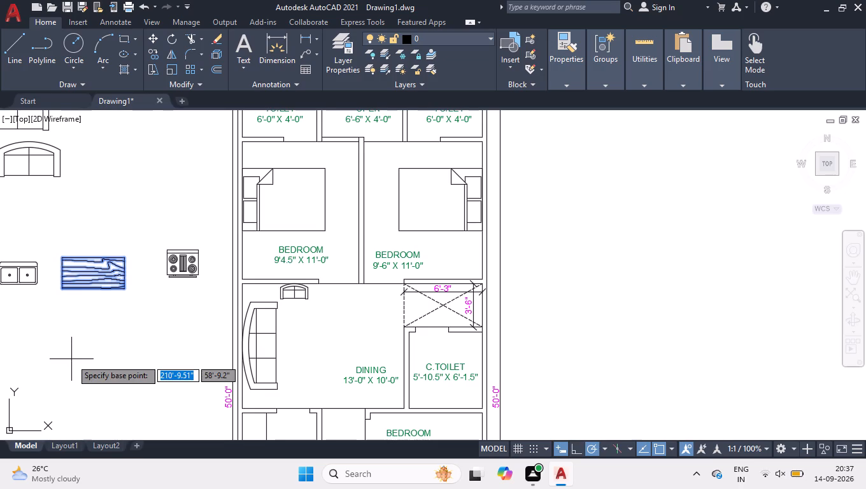
{"action": "left_click", "coordinate": [91, 272]}
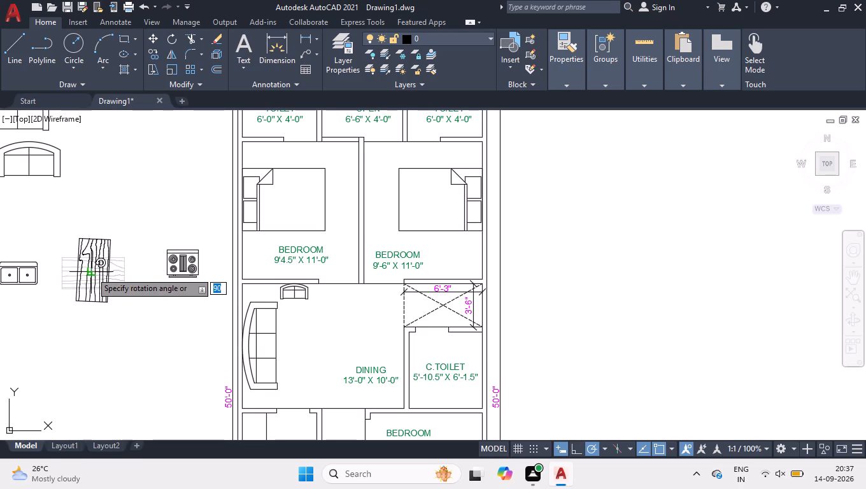
{"action": "left_click", "coordinate": [91, 358]}
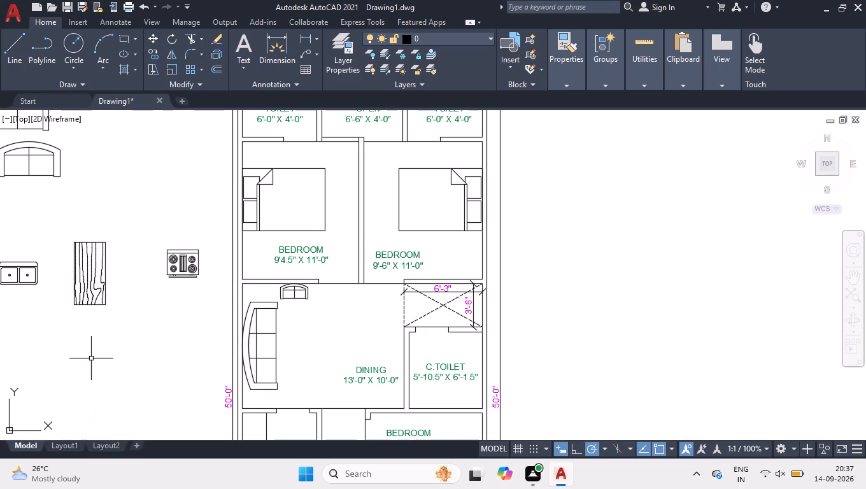
Move the rotated wood-grain table into the dining room, lengthwise in front of the three-seat sofa, and deselect it.
{"action": "left_click", "coordinate": [111, 244]}
{"action": "left_click", "coordinate": [93, 287]}
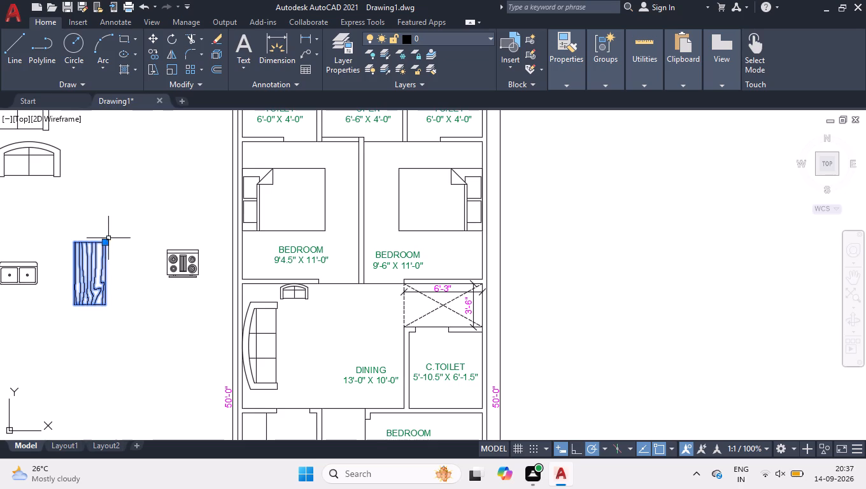
{"action": "left_click", "coordinate": [106, 243]}
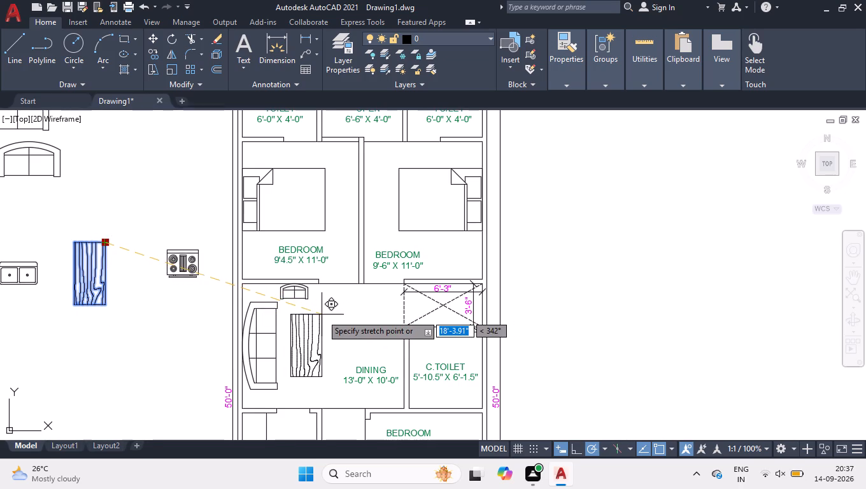
{"action": "left_click", "coordinate": [322, 315]}
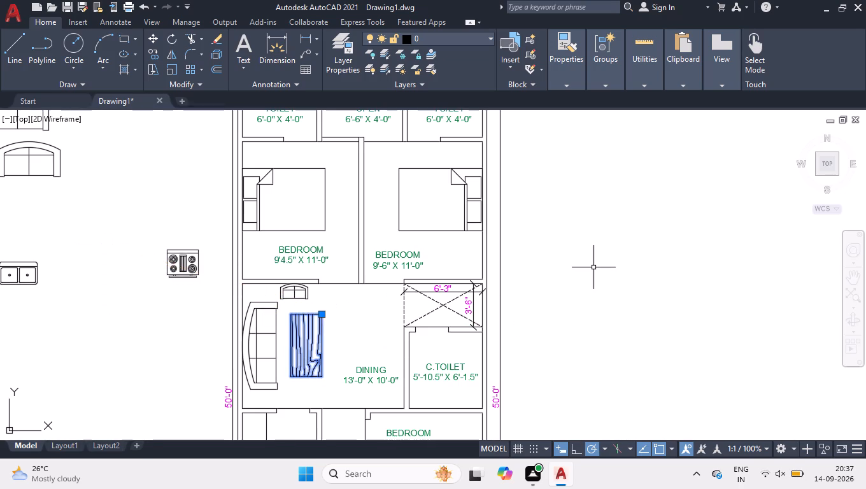
{"action": "right_click", "coordinate": [593, 267]}
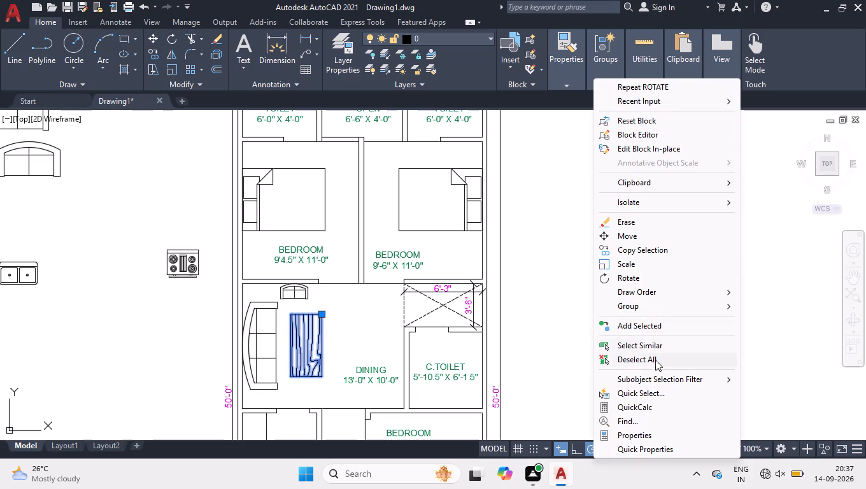
{"action": "left_click", "coordinate": [655, 358]}
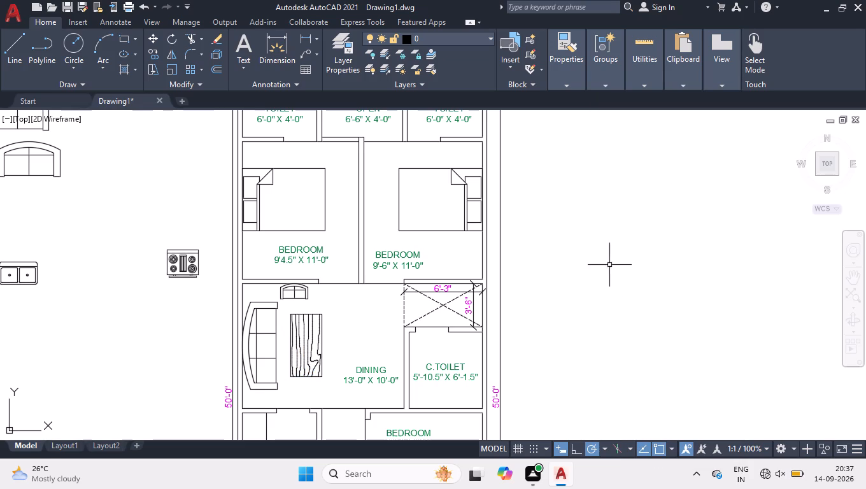
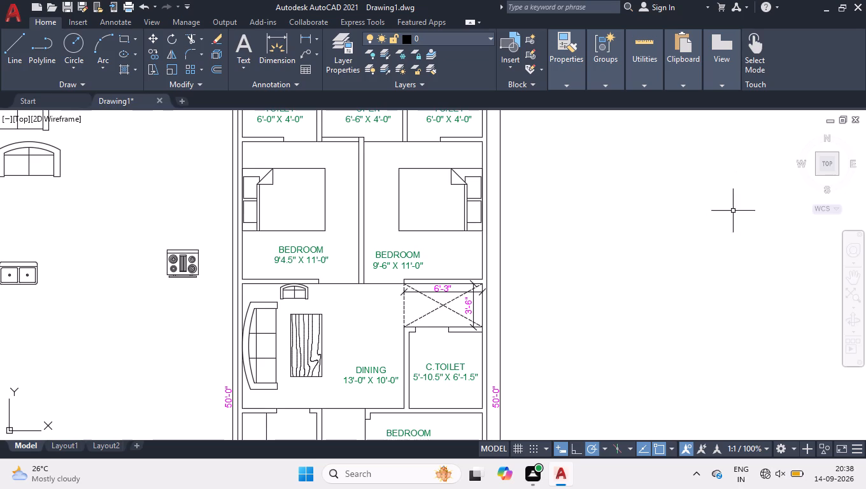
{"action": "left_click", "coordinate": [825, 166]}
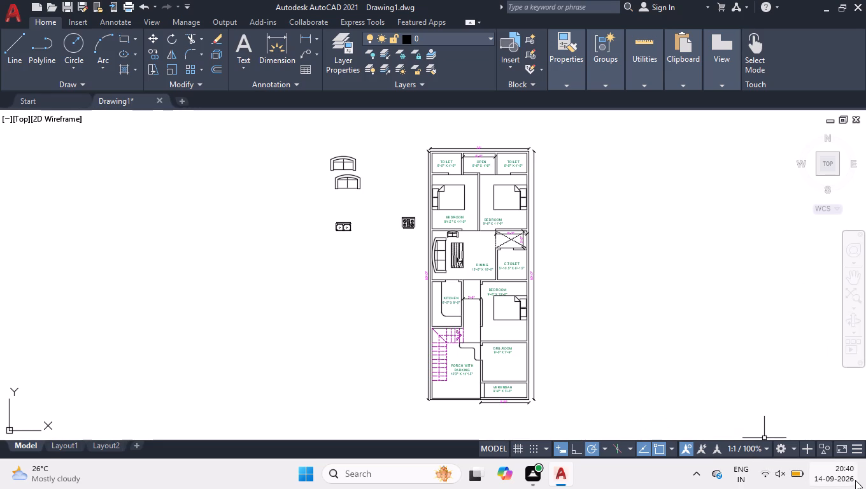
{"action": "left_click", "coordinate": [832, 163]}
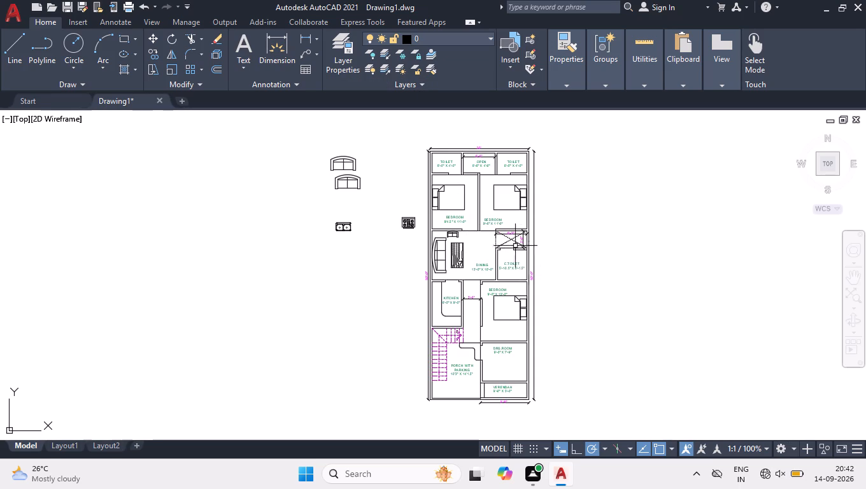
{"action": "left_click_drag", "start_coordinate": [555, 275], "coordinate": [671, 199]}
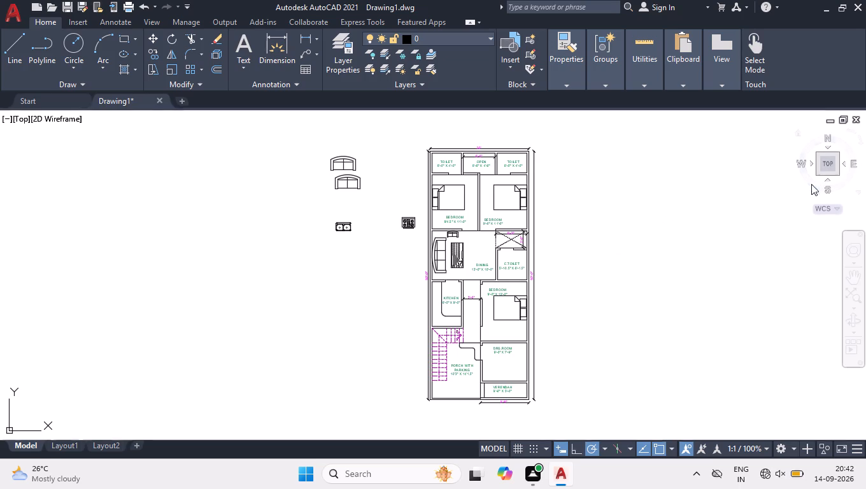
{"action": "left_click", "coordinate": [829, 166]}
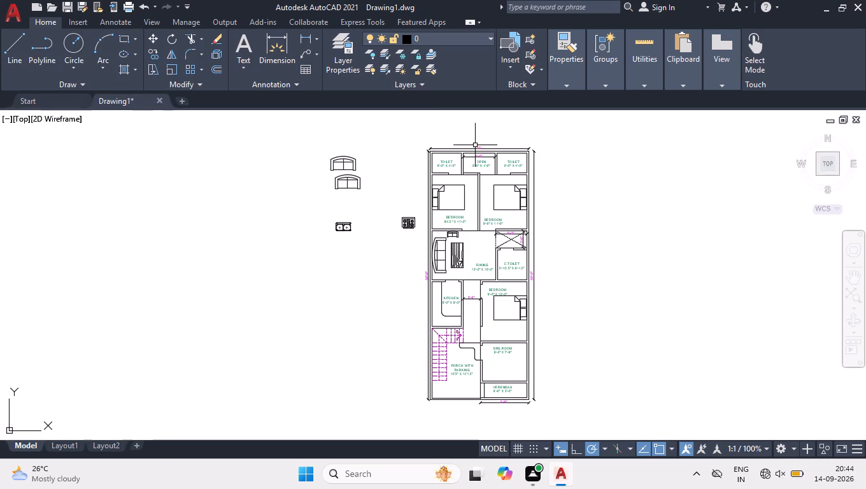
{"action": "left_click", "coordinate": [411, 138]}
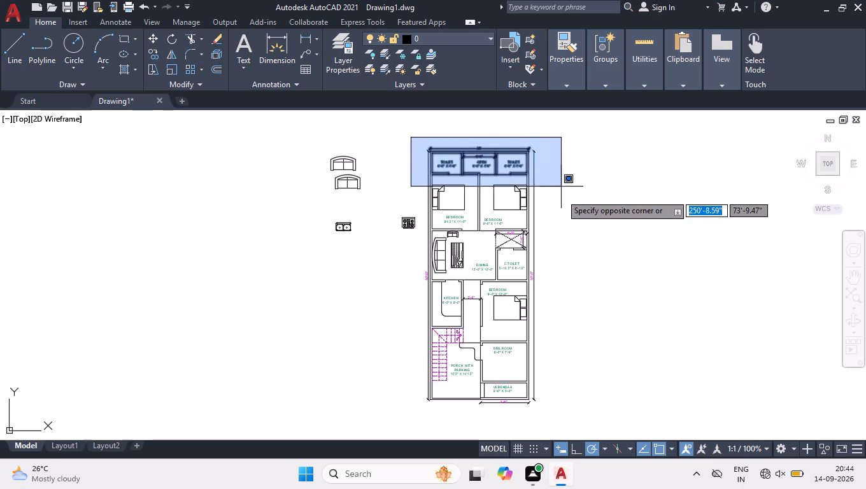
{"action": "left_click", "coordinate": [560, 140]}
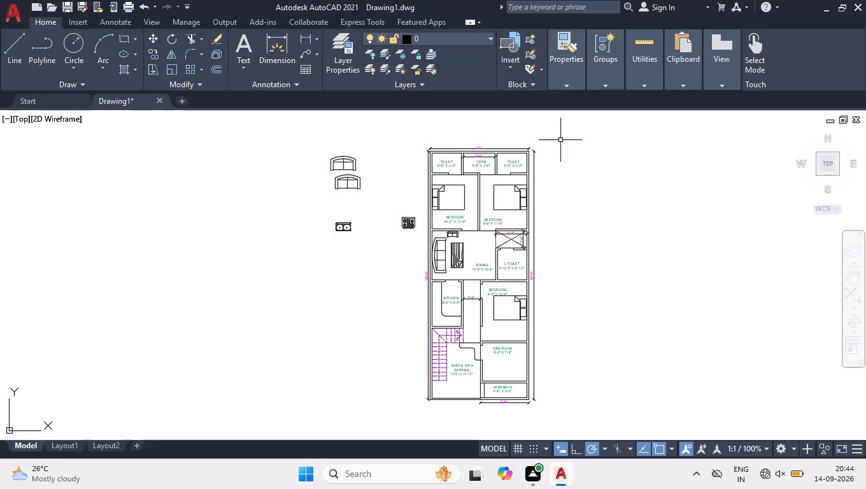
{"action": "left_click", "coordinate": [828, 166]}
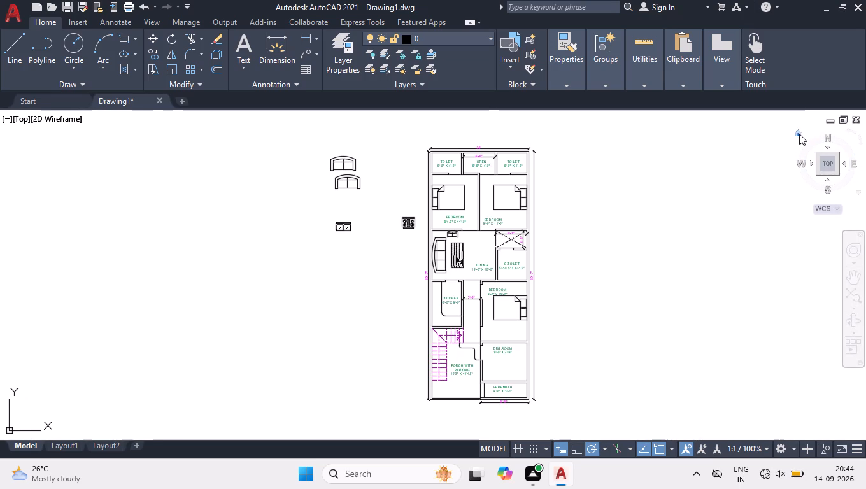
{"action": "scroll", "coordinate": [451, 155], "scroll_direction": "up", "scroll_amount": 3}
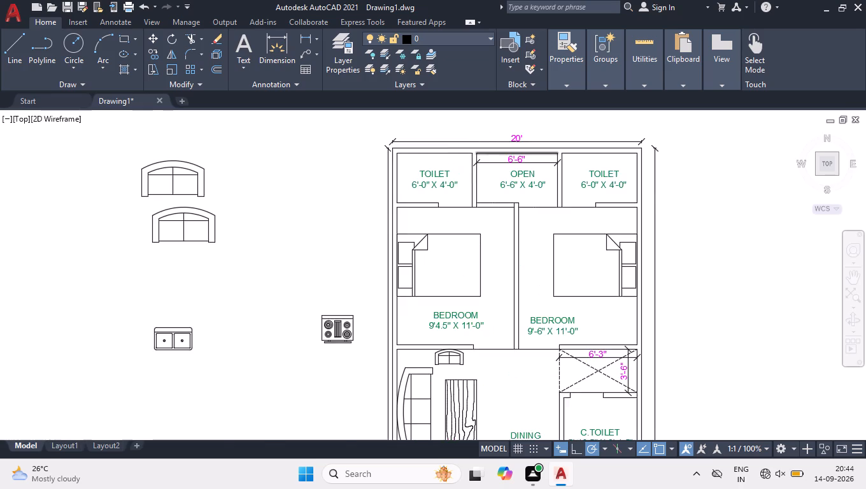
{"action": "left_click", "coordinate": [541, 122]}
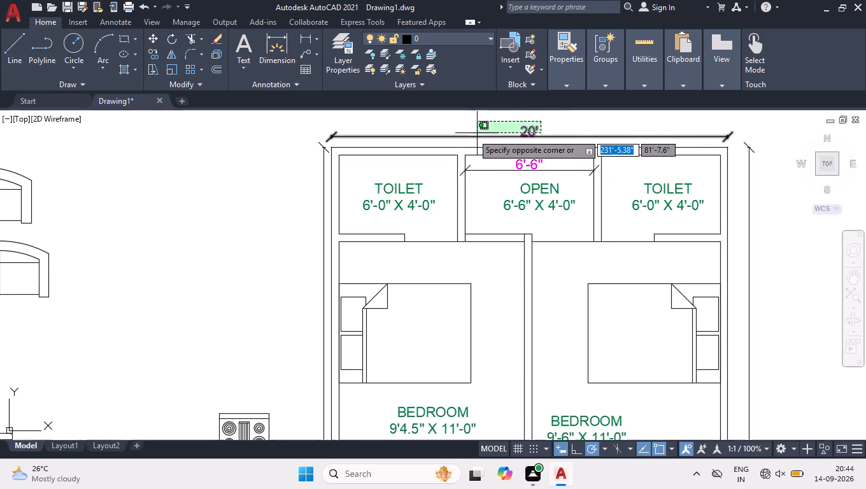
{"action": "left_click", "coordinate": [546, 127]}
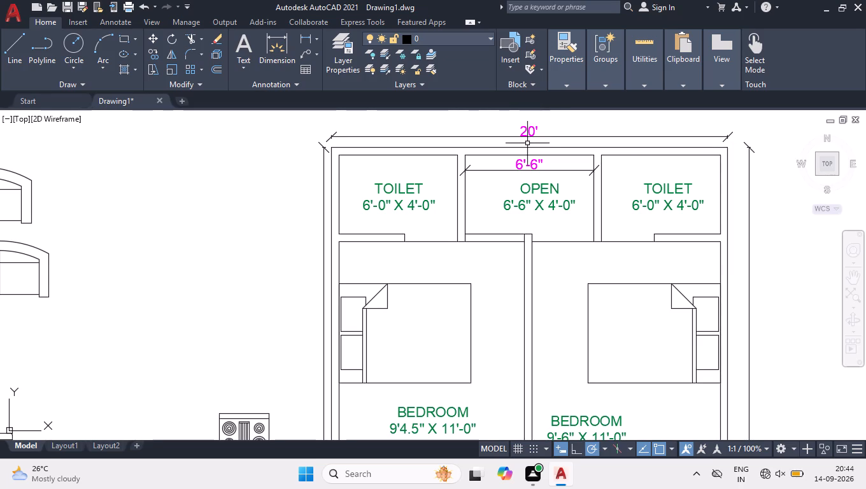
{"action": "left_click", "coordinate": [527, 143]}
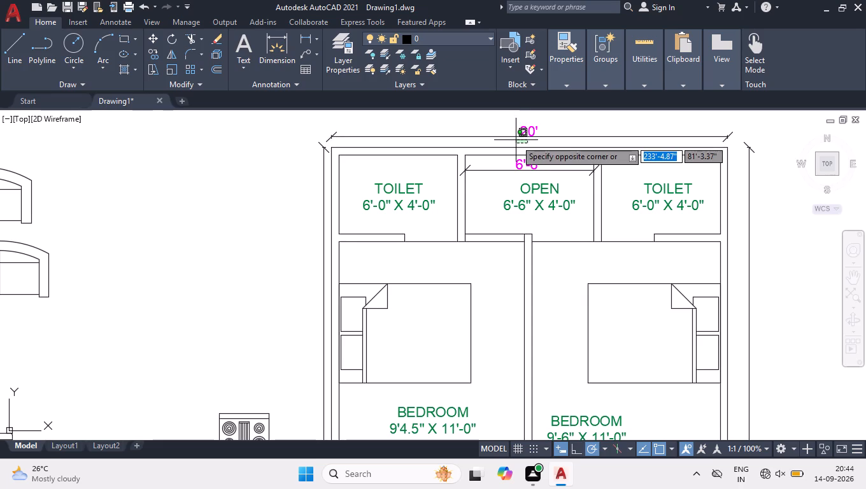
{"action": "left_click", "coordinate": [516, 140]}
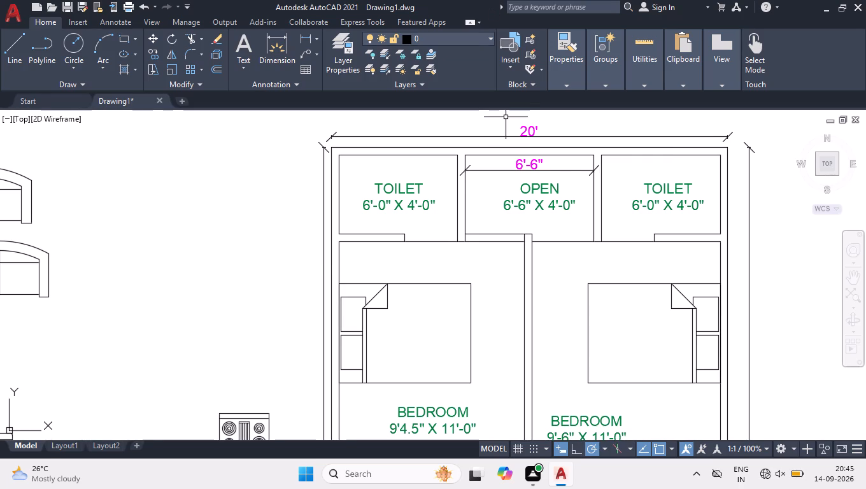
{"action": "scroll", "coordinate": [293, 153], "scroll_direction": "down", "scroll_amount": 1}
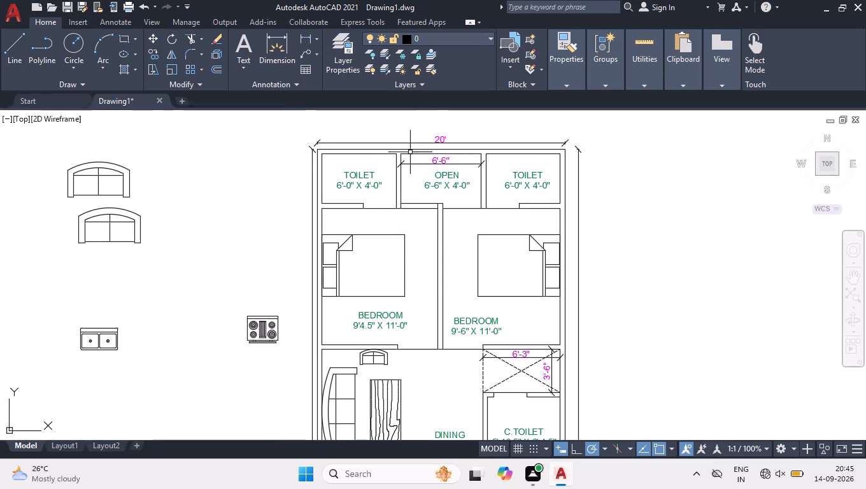
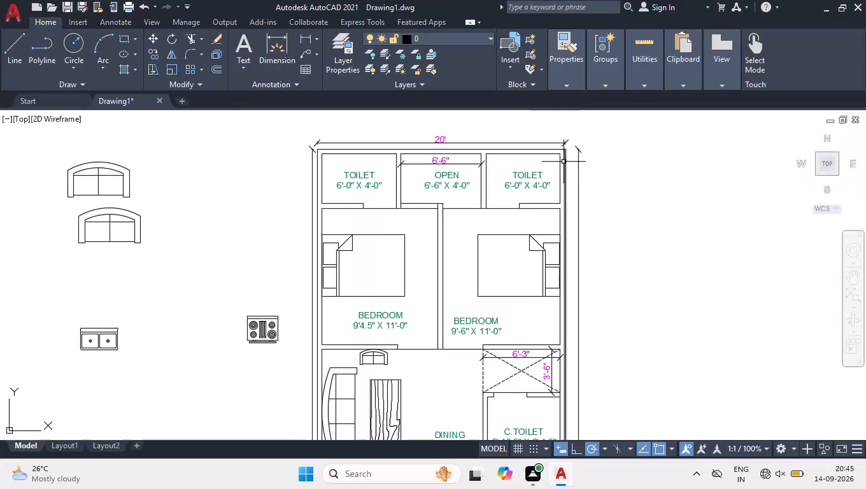
Examine the overall 20' and 50'-0" dimensions, including their end ticks at the plan's outer corners.
{"action": "scroll", "coordinate": [571, 159], "scroll_direction": "up", "scroll_amount": 1}
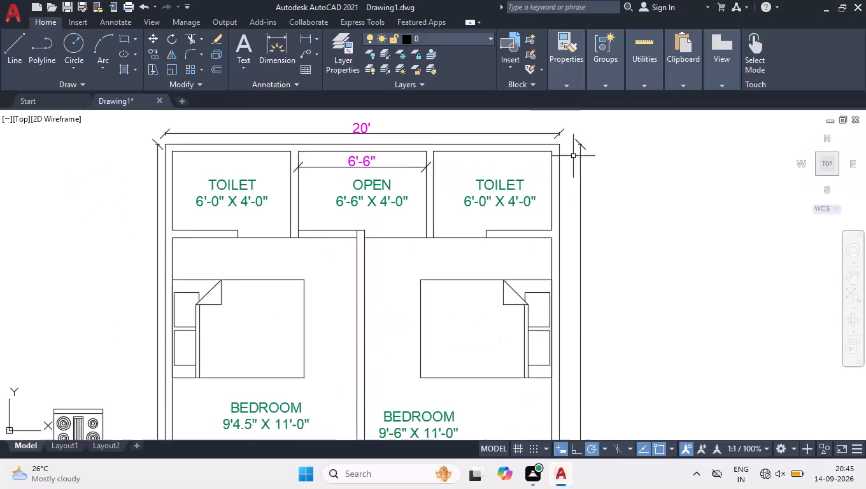
{"action": "scroll", "coordinate": [573, 155], "scroll_direction": "up", "scroll_amount": 1}
{"action": "scroll", "coordinate": [557, 174], "scroll_direction": "down", "scroll_amount": 1}
{"action": "scroll", "coordinate": [552, 120], "scroll_direction": "up", "scroll_amount": 3}
{"action": "left_click", "coordinate": [694, 135]}
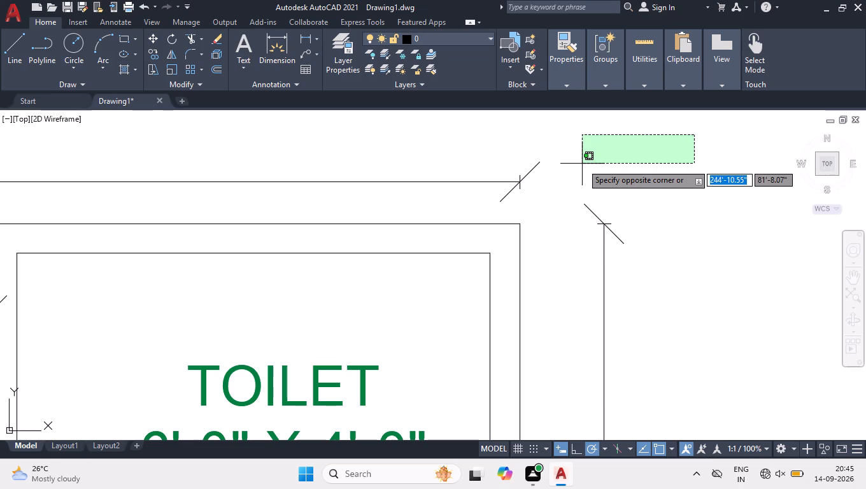
{"action": "left_click", "coordinate": [685, 145]}
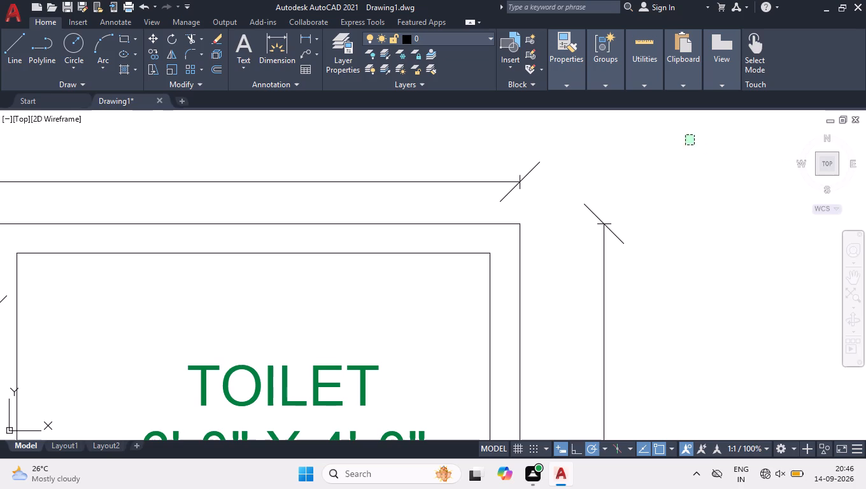
{"action": "scroll", "coordinate": [678, 161], "scroll_direction": "down", "scroll_amount": 3}
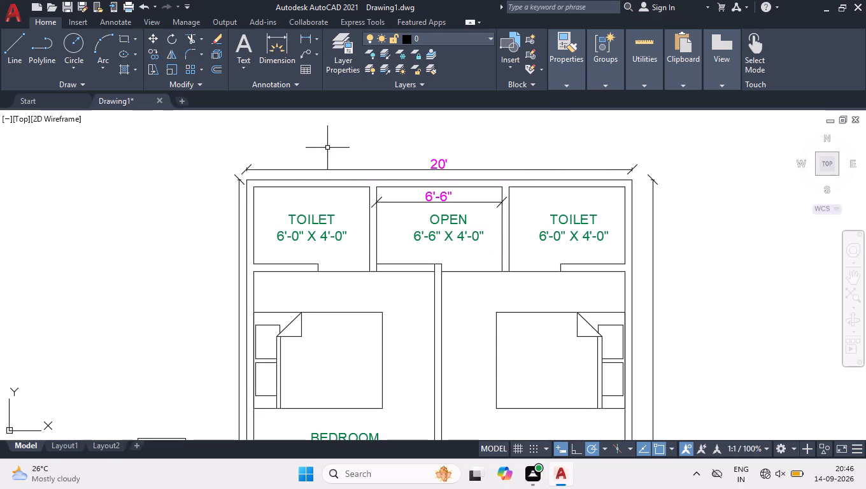
{"action": "scroll", "coordinate": [287, 153], "scroll_direction": "down", "scroll_amount": 3}
{"action": "scroll", "coordinate": [264, 281], "scroll_direction": "up", "scroll_amount": 1}
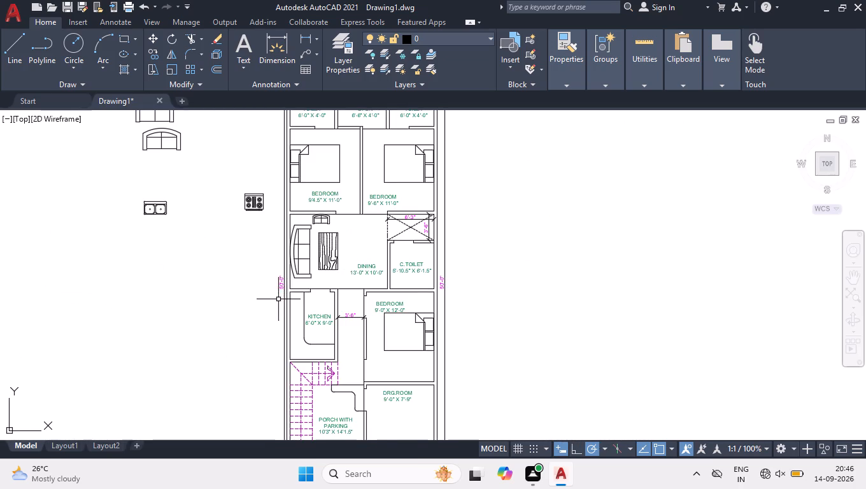
{"action": "scroll", "coordinate": [279, 299], "scroll_direction": "up", "scroll_amount": 4}
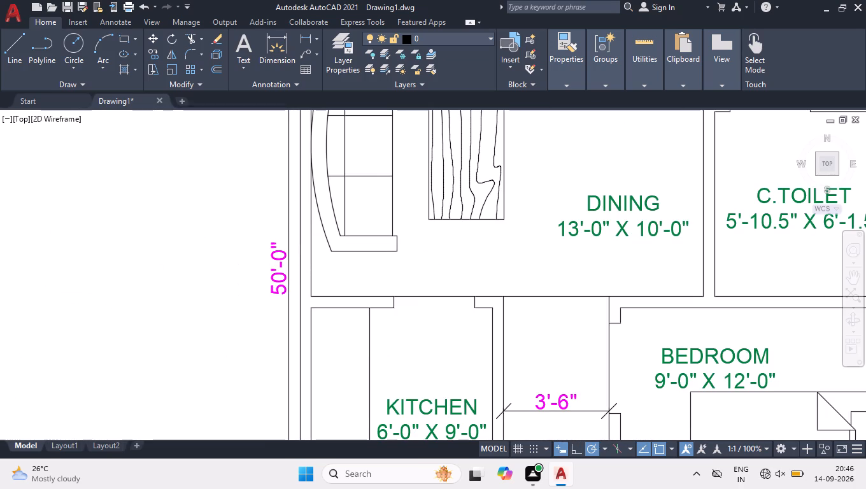
Modify the ISO-25 dimension style, setting the extension lines' offset from origin to 3".
{"action": "key", "text": "d"}
{"action": "key", "text": "Return"}
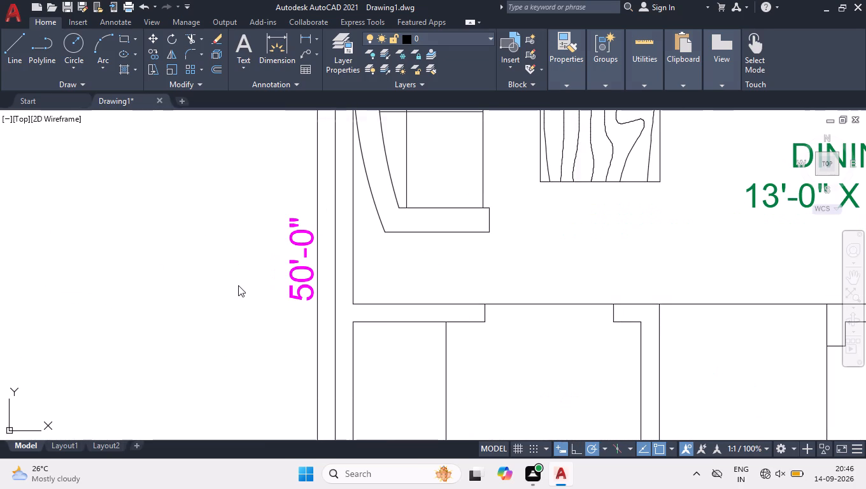
{"action": "left_click", "coordinate": [571, 208]}
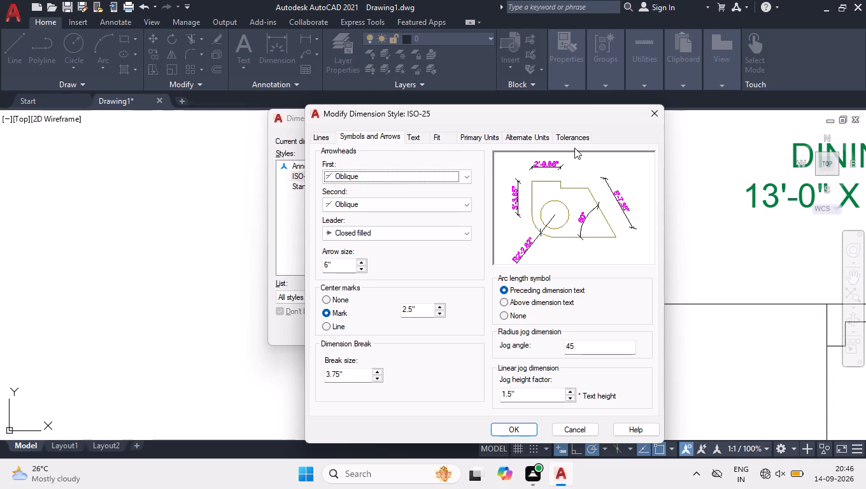
{"action": "left_click", "coordinate": [328, 139]}
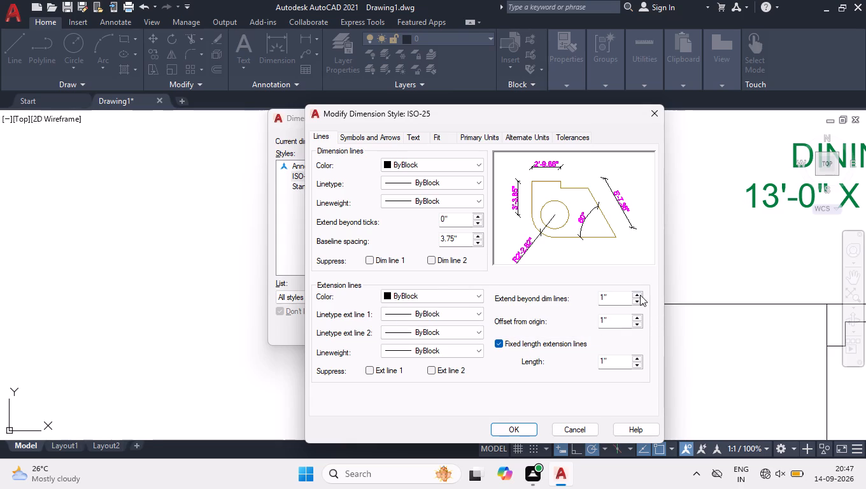
{"action": "left_click", "coordinate": [611, 322]}
{"action": "left_click_drag", "start_coordinate": [611, 322], "coordinate": [222, 308]}
{"action": "key", "text": "3"}
{"action": "key", "text": "Return"}
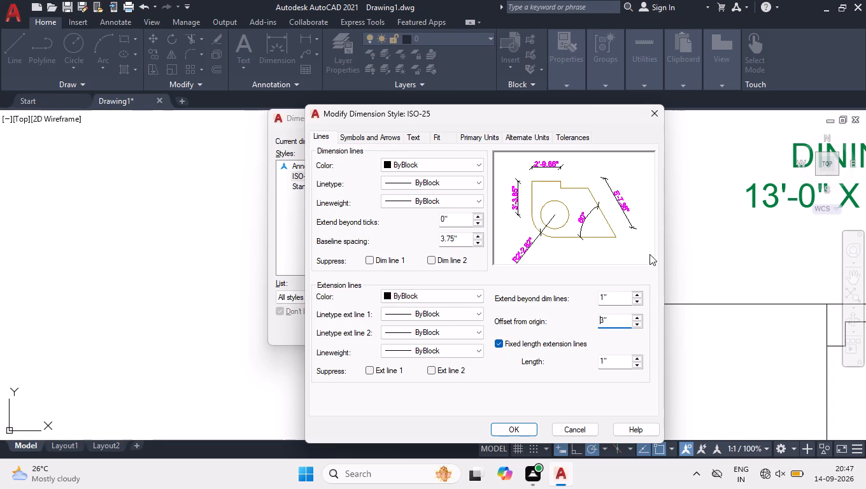
{"action": "left_click", "coordinate": [630, 300]}
{"action": "left_click", "coordinate": [515, 435]}
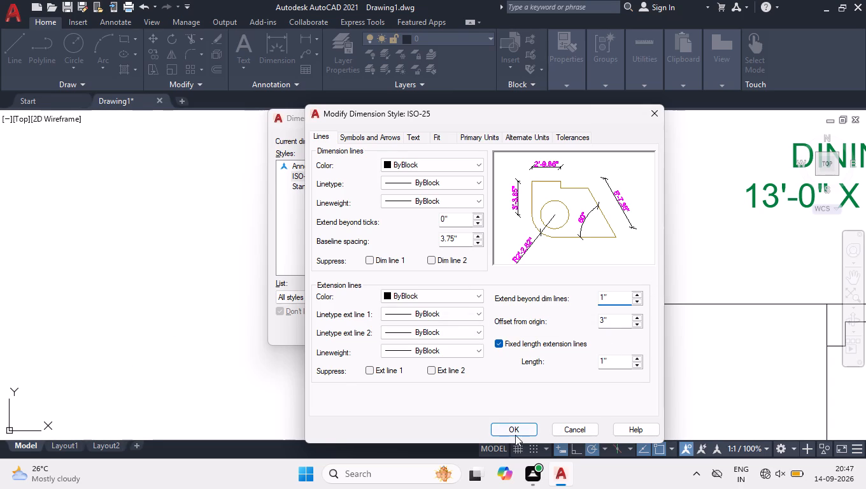
{"action": "left_click", "coordinate": [506, 330]}
Inspect where the 20' and 50'-0" dimensions meet at the plan's upper-left corner near the toilet.
{"action": "scroll", "coordinate": [478, 346], "scroll_direction": "down", "scroll_amount": 4}
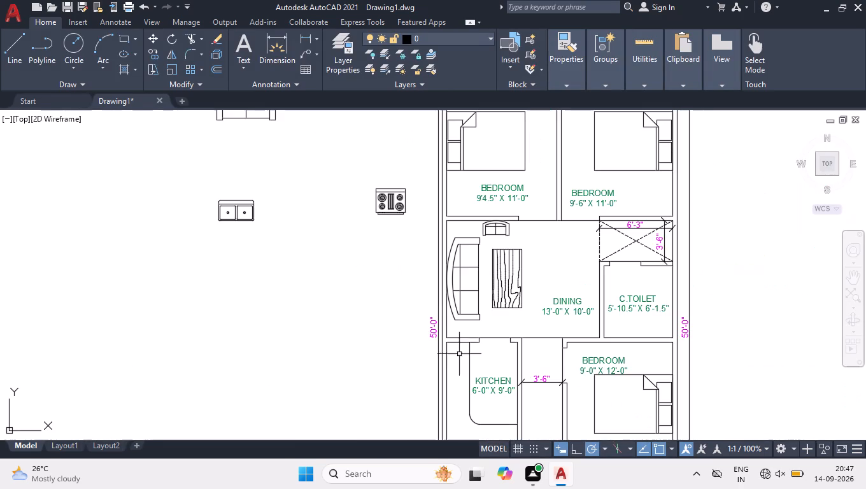
{"action": "scroll", "coordinate": [442, 311], "scroll_direction": "down", "scroll_amount": 1}
{"action": "scroll", "coordinate": [458, 240], "scroll_direction": "down", "scroll_amount": 1}
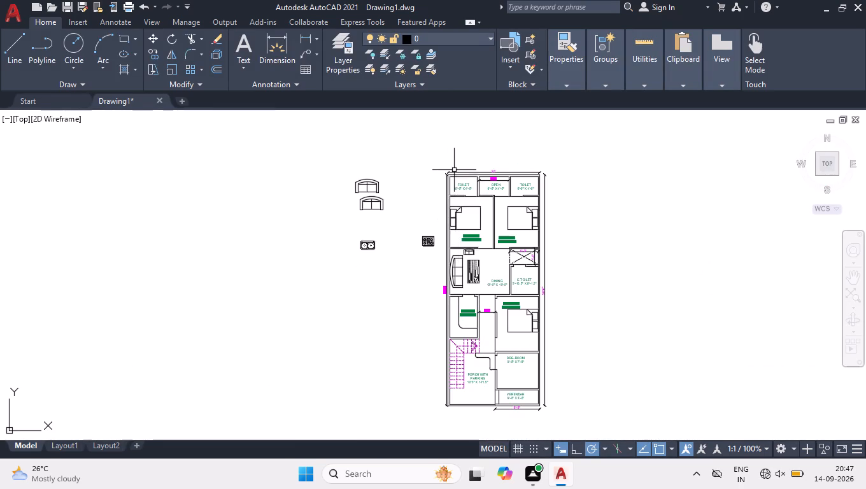
{"action": "scroll", "coordinate": [454, 170], "scroll_direction": "up", "scroll_amount": 5}
{"action": "scroll", "coordinate": [399, 228], "scroll_direction": "up", "scroll_amount": 2}
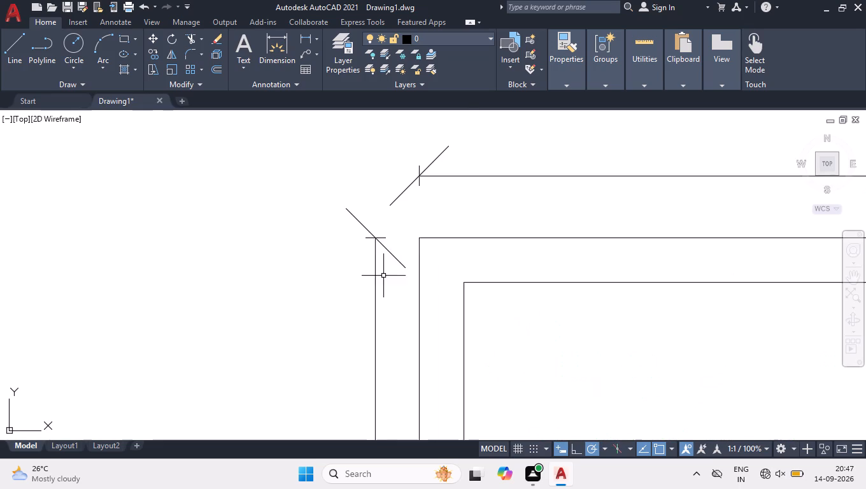
{"action": "scroll", "coordinate": [383, 234], "scroll_direction": "up", "scroll_amount": 2}
{"action": "scroll", "coordinate": [411, 187], "scroll_direction": "down", "scroll_amount": 3}
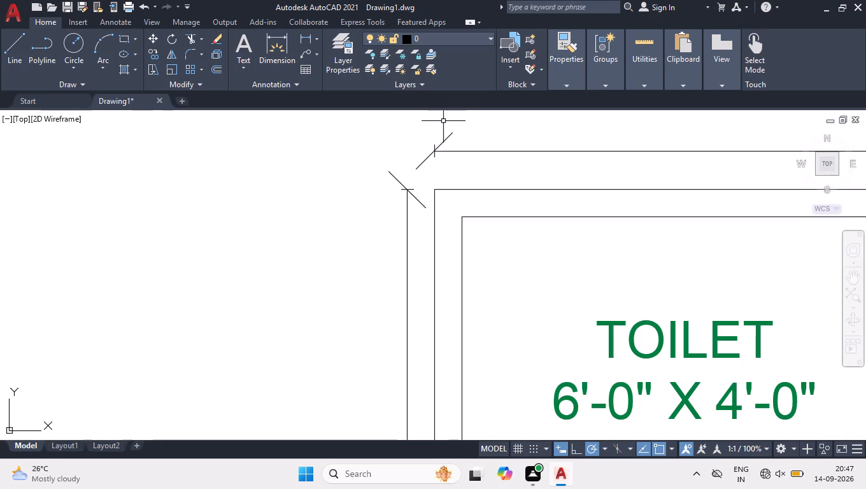
{"action": "left_click", "coordinate": [439, 123]}
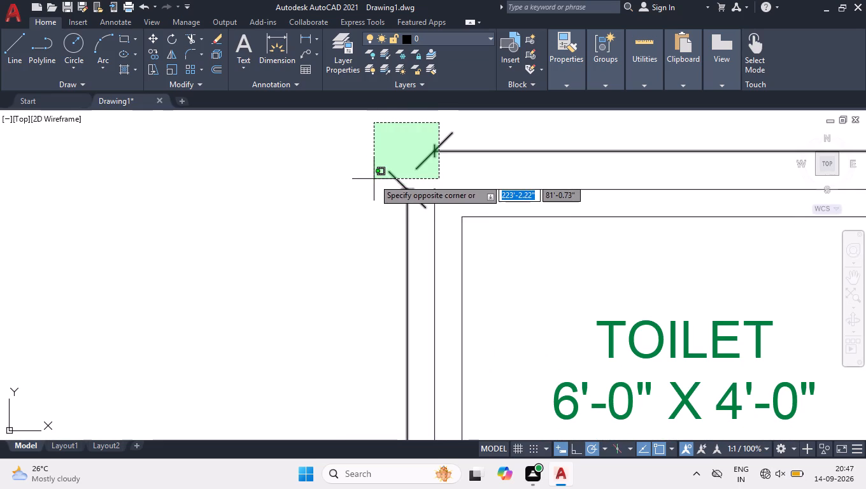
{"action": "left_click", "coordinate": [374, 179]}
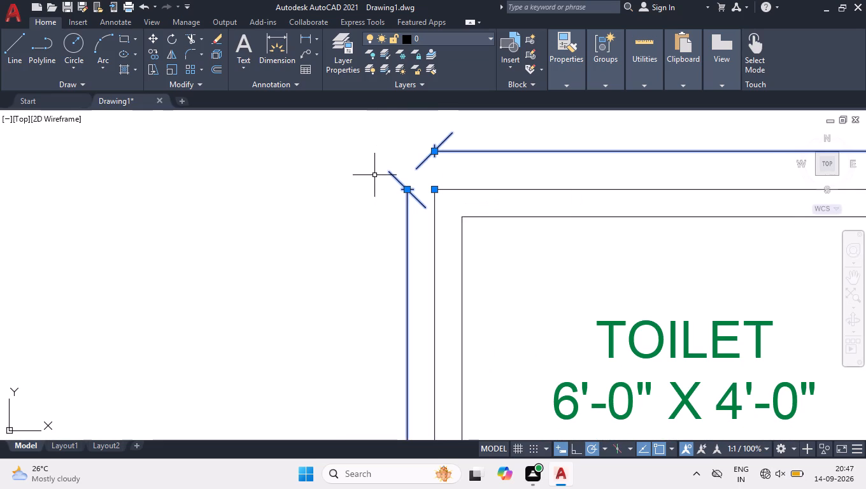
{"action": "right_click", "coordinate": [377, 172]}
{"action": "left_click", "coordinate": [434, 358]}
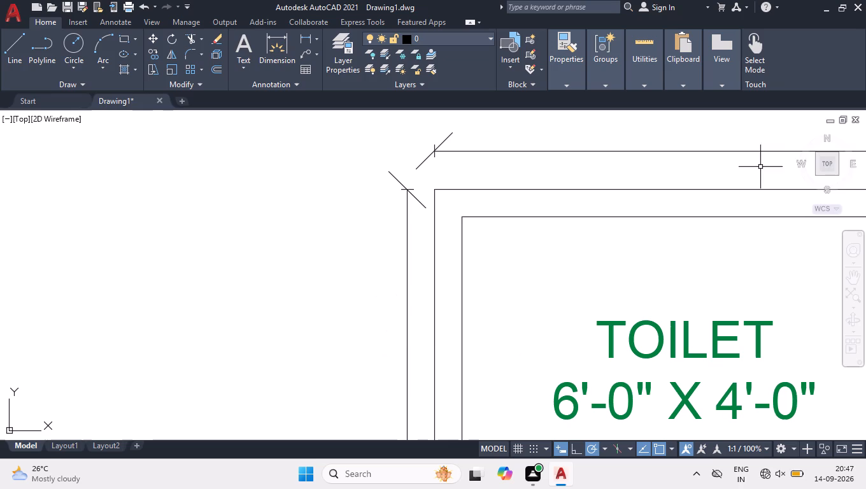
Delete the spare sofas, sink and stove symbols standing outside the floor plan.
{"action": "left_click", "coordinate": [834, 165]}
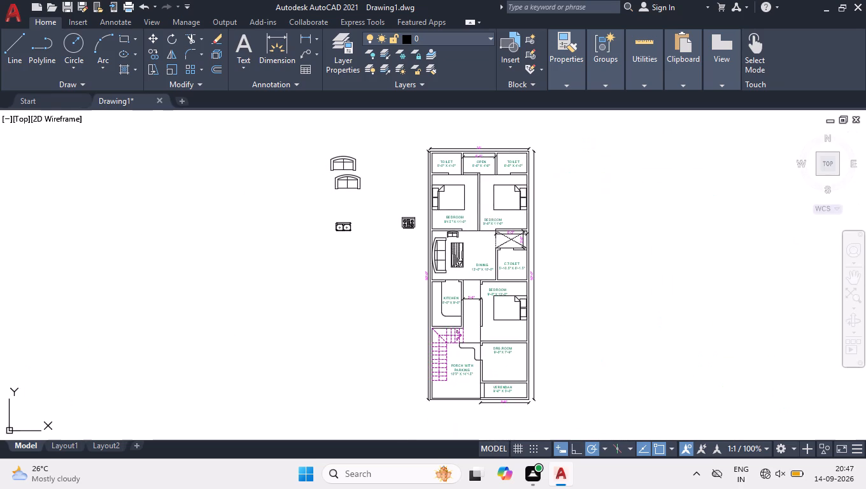
{"action": "left_click", "coordinate": [411, 147]}
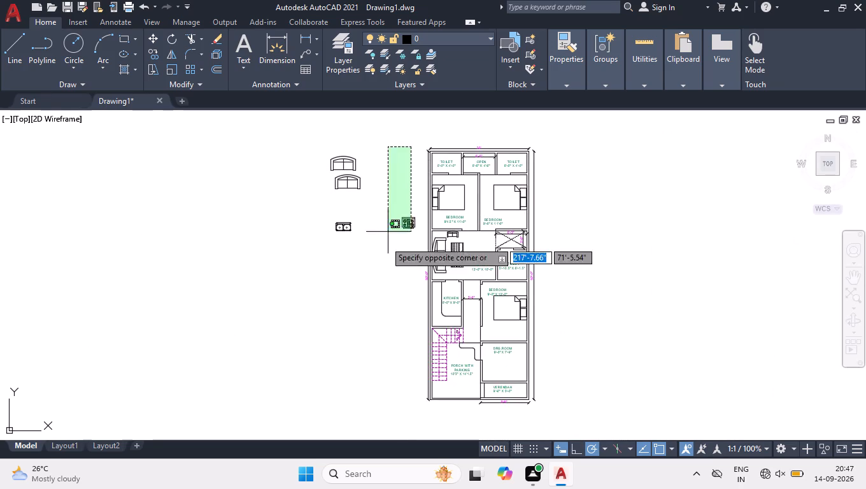
{"action": "left_click", "coordinate": [315, 274]}
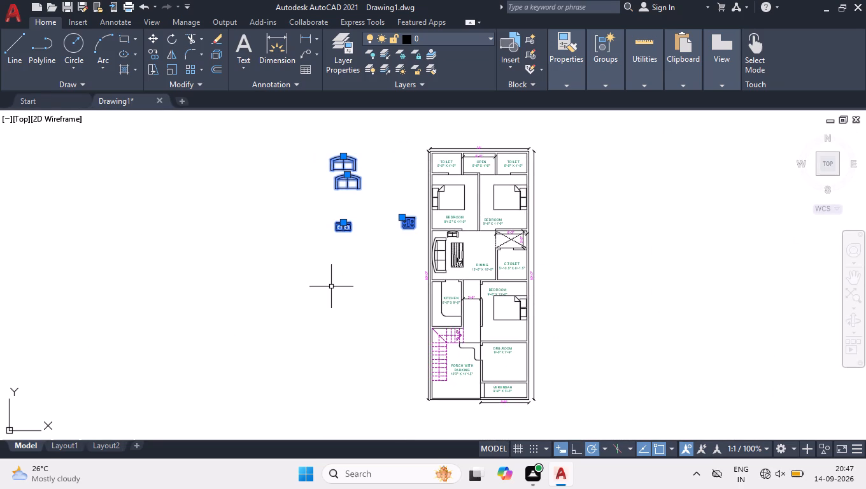
{"action": "key", "text": "Delete"}
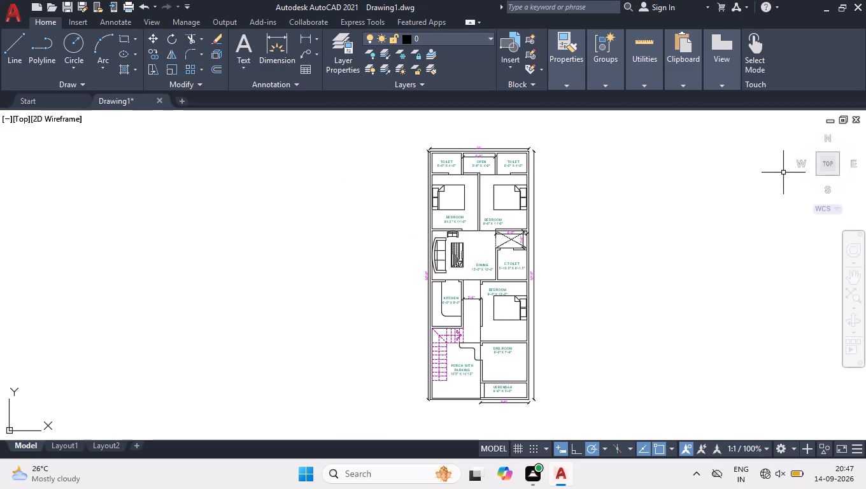
Review the whole floor plan, checking the left 50'-0" dimension and the porch and verandah area up close.
{"action": "left_click", "coordinate": [825, 164]}
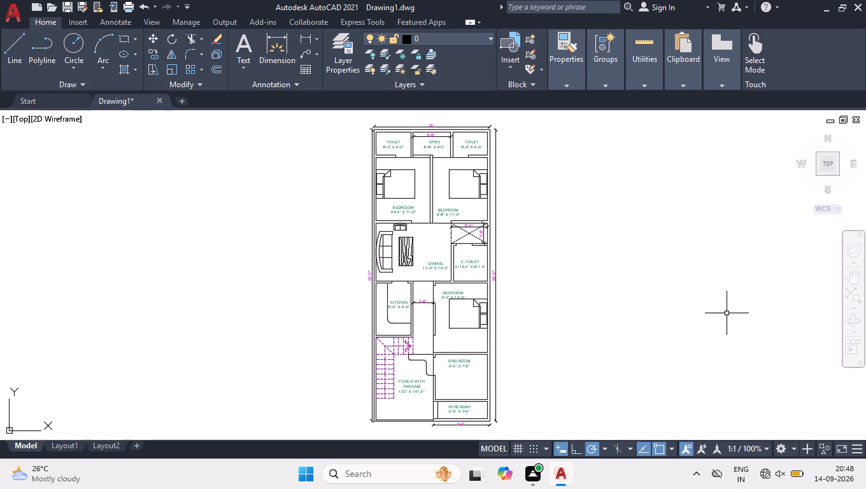
{"action": "scroll", "coordinate": [372, 273], "scroll_direction": "up", "scroll_amount": 4}
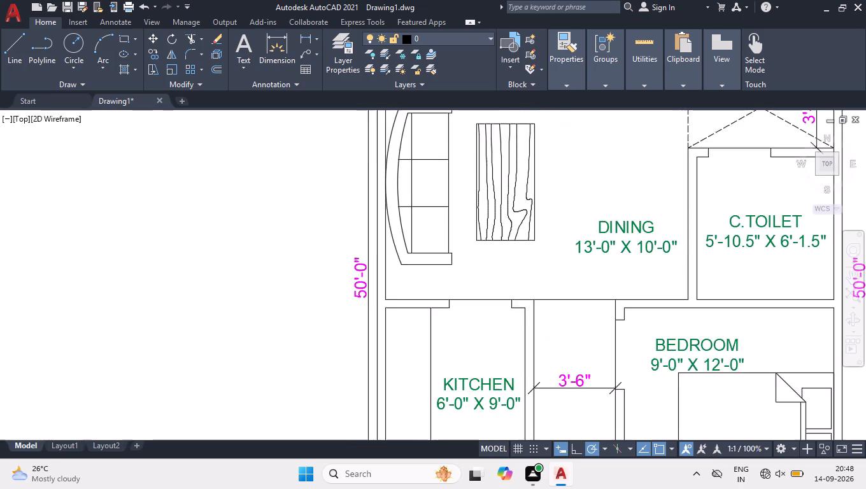
{"action": "scroll", "coordinate": [359, 280], "scroll_direction": "up", "scroll_amount": 3}
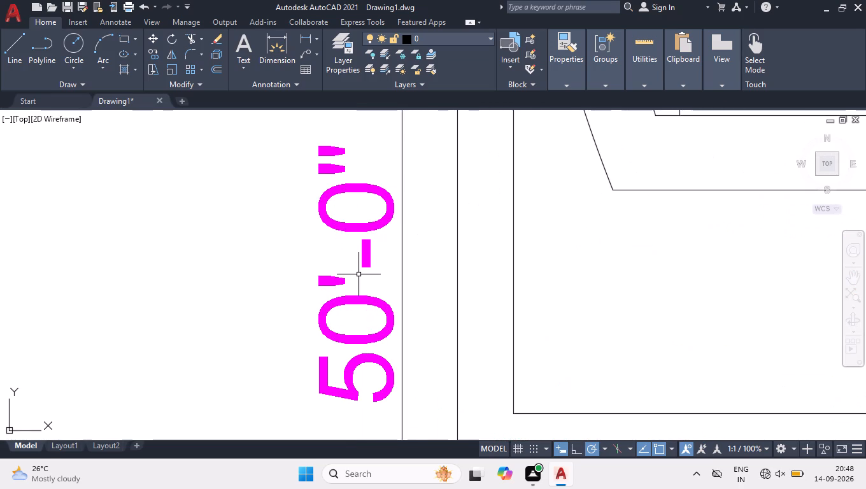
{"action": "left_click", "coordinate": [422, 248]}
{"action": "left_click", "coordinate": [422, 248]}
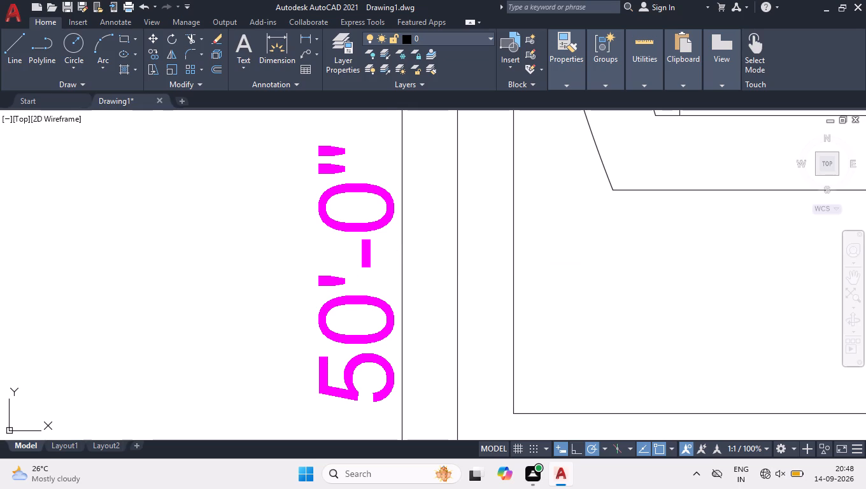
{"action": "scroll", "coordinate": [334, 246], "scroll_direction": "down", "scroll_amount": 6}
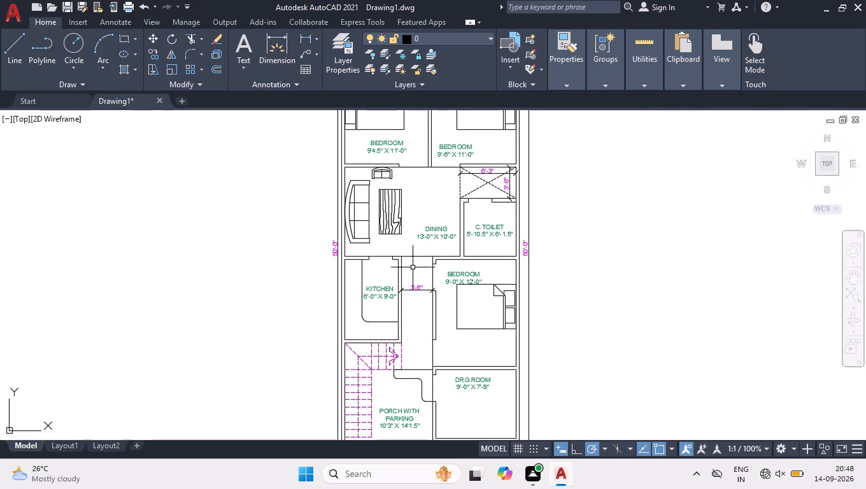
{"action": "scroll", "coordinate": [411, 282], "scroll_direction": "down", "scroll_amount": 1}
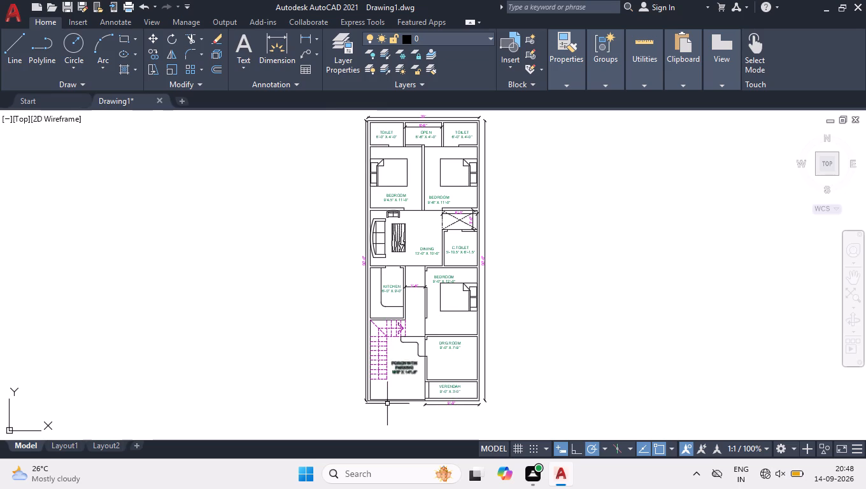
{"action": "scroll", "coordinate": [388, 409], "scroll_direction": "up", "scroll_amount": 2}
{"action": "scroll", "coordinate": [564, 424], "scroll_direction": "up", "scroll_amount": 1}
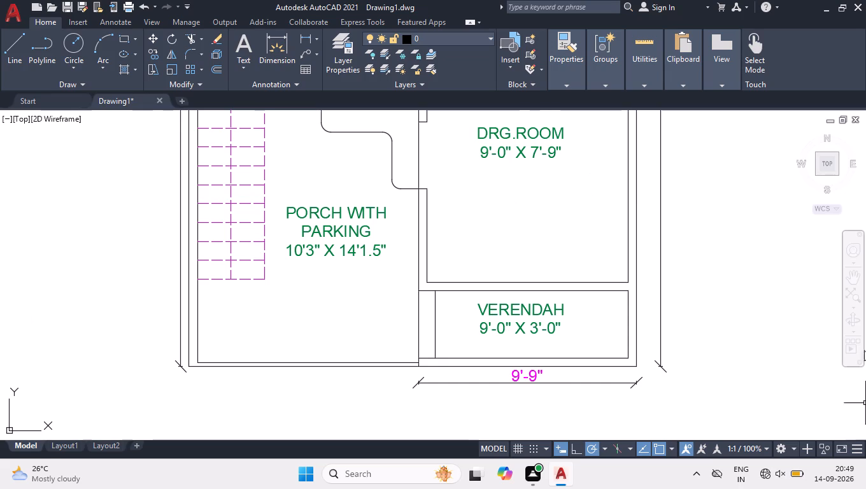
{"action": "left_click", "coordinate": [827, 162]}
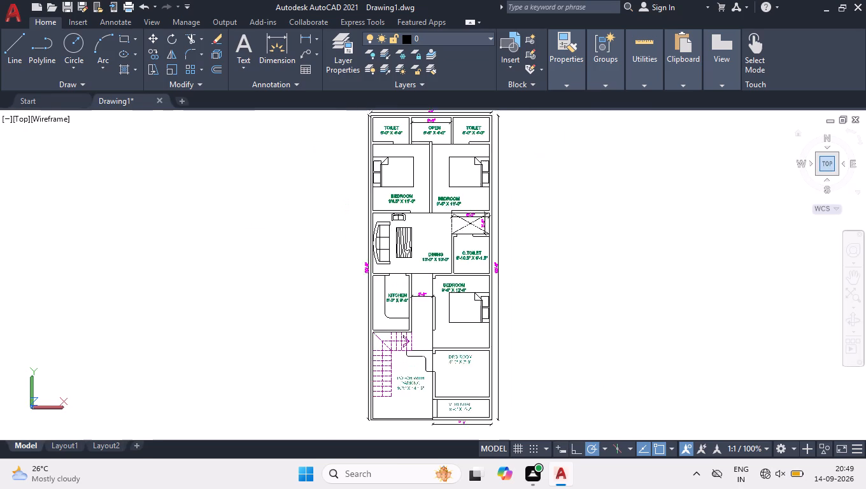
{"action": "left_click", "coordinate": [609, 297]}
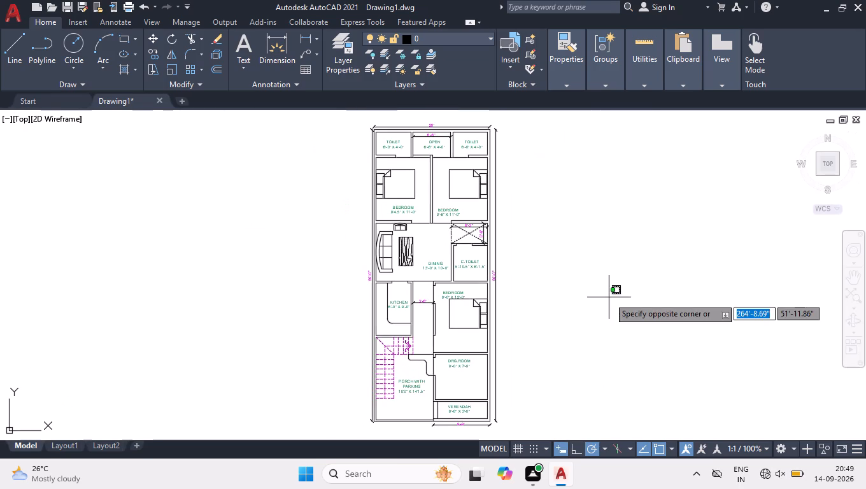
{"action": "left_click", "coordinate": [609, 297]}
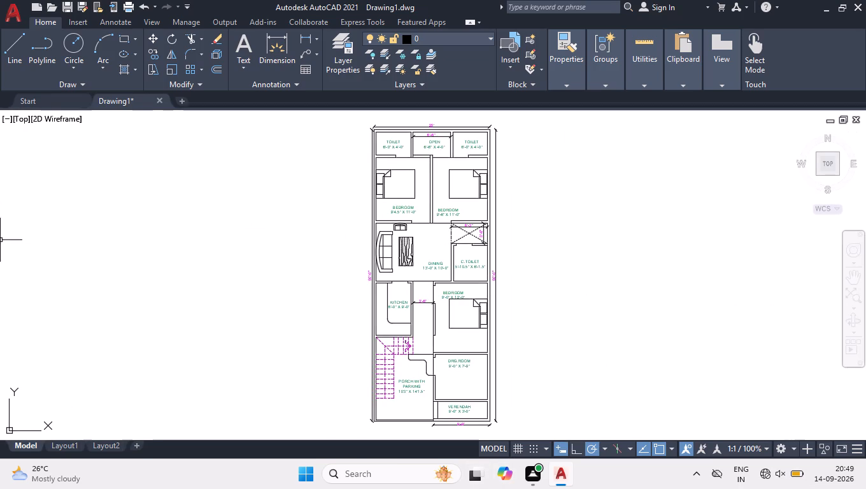
Delete the existing 50'-0" dimension along the floor plan's left outer wall.
{"action": "scroll", "coordinate": [361, 280], "scroll_direction": "up", "scroll_amount": 5}
{"action": "left_click", "coordinate": [372, 261]}
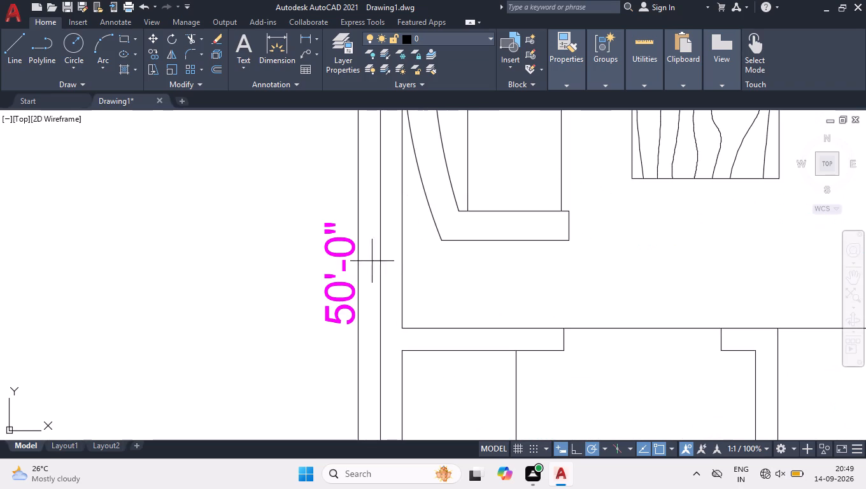
{"action": "left_click", "coordinate": [273, 293]}
{"action": "type", "text": "DL"}
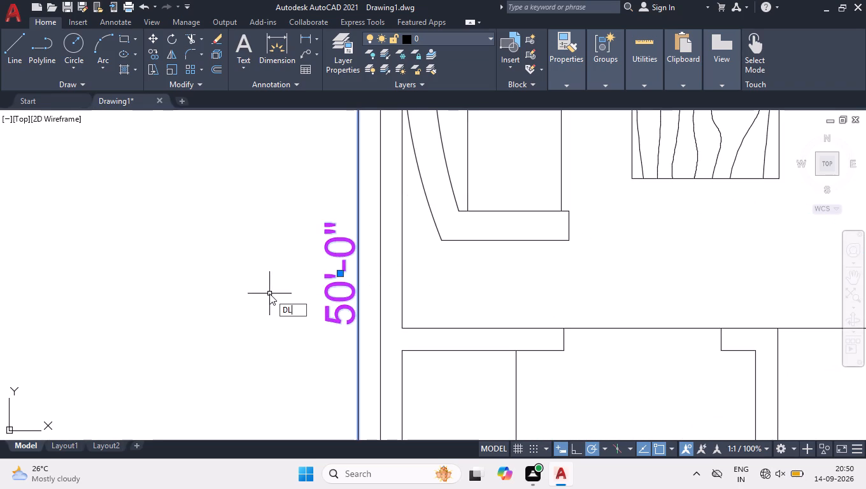
{"action": "key", "text": "BackSpace"}
{"action": "key", "text": "BackSpace"}
{"action": "key", "text": "BackSpace"}
{"action": "key", "text": "Delete"}
{"action": "key", "text": "space"}
{"action": "key", "text": "Delete"}
Add a vertical linear dimension with Ortho on, from the plan's lower-left outer corner to its upper-left outer corner, placed just outside the left wall.
{"action": "type", "text": "DLI"}
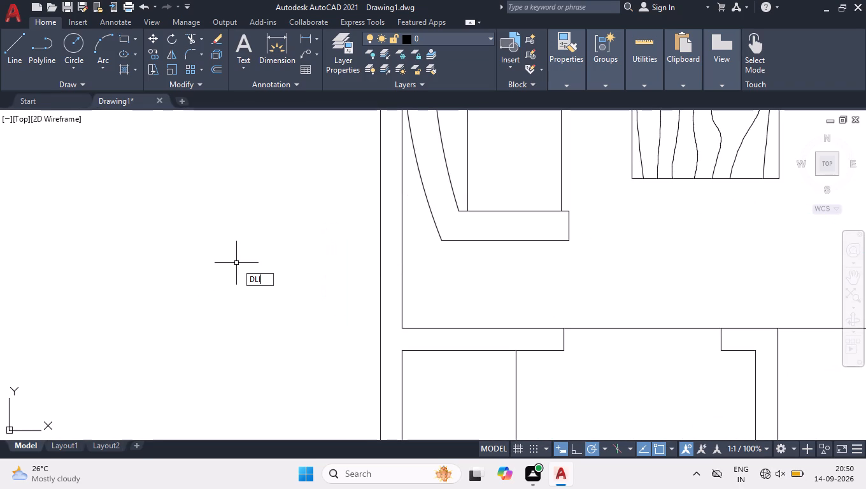
{"action": "key", "text": "Return"}
{"action": "scroll", "coordinate": [264, 208], "scroll_direction": "down", "scroll_amount": 4}
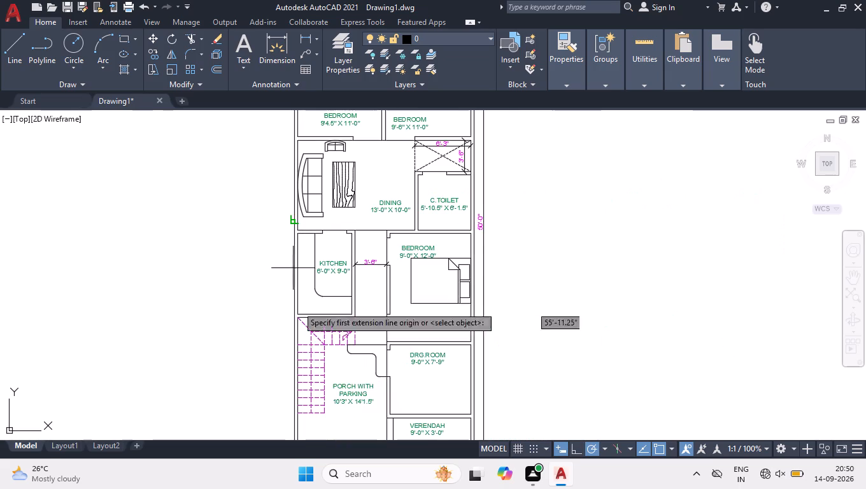
{"action": "scroll", "coordinate": [332, 262], "scroll_direction": "down", "scroll_amount": 1}
{"action": "scroll", "coordinate": [295, 379], "scroll_direction": "up", "scroll_amount": 2}
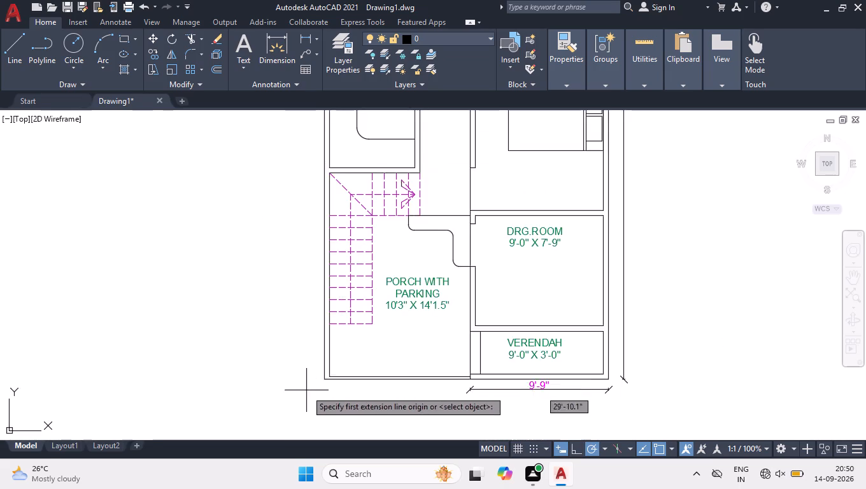
{"action": "scroll", "coordinate": [320, 375], "scroll_direction": "up", "scroll_amount": 5}
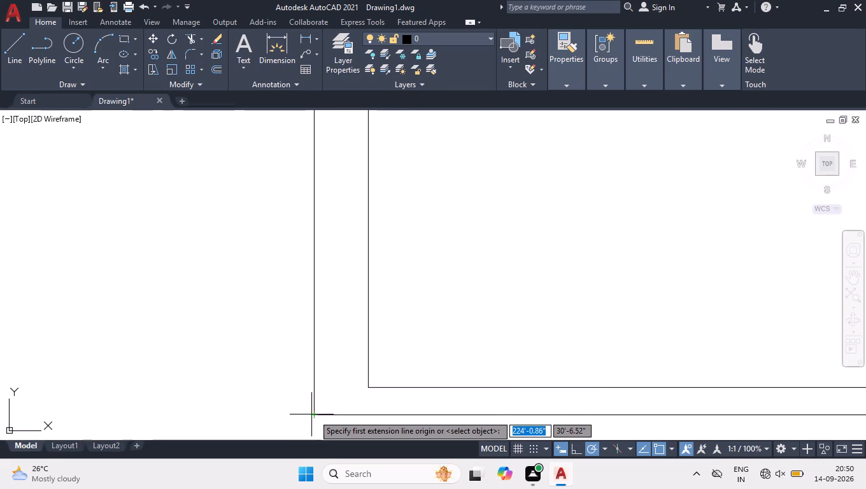
{"action": "left_click", "coordinate": [314, 415]}
{"action": "scroll", "coordinate": [335, 343], "scroll_direction": "down", "scroll_amount": 4}
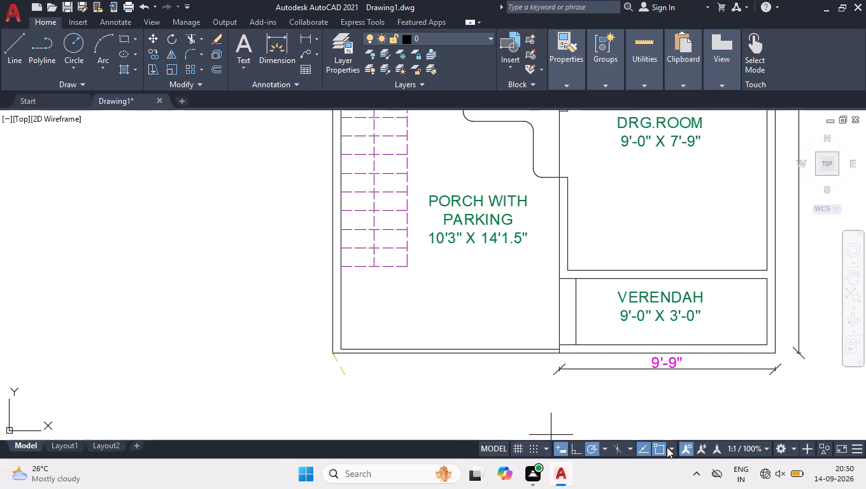
{"action": "left_click", "coordinate": [581, 447]}
{"action": "scroll", "coordinate": [404, 393], "scroll_direction": "down", "scroll_amount": 2}
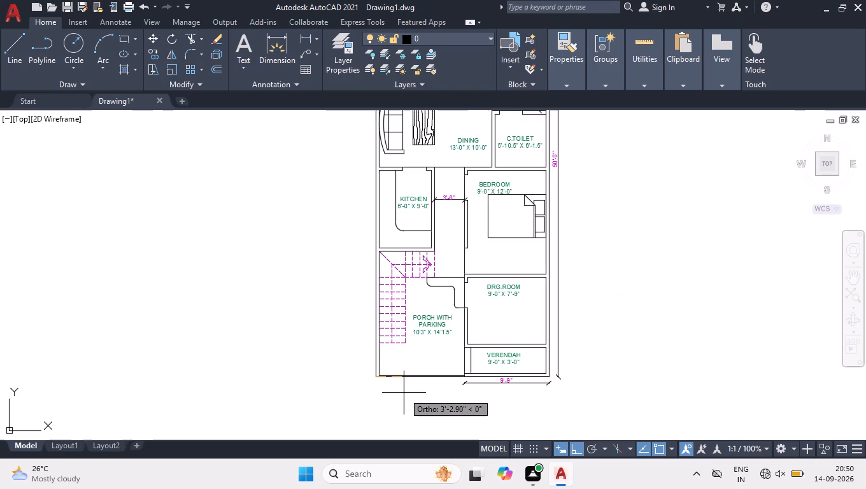
{"action": "scroll", "coordinate": [404, 390], "scroll_direction": "down", "scroll_amount": 2}
{"action": "scroll", "coordinate": [388, 211], "scroll_direction": "up", "scroll_amount": 8}
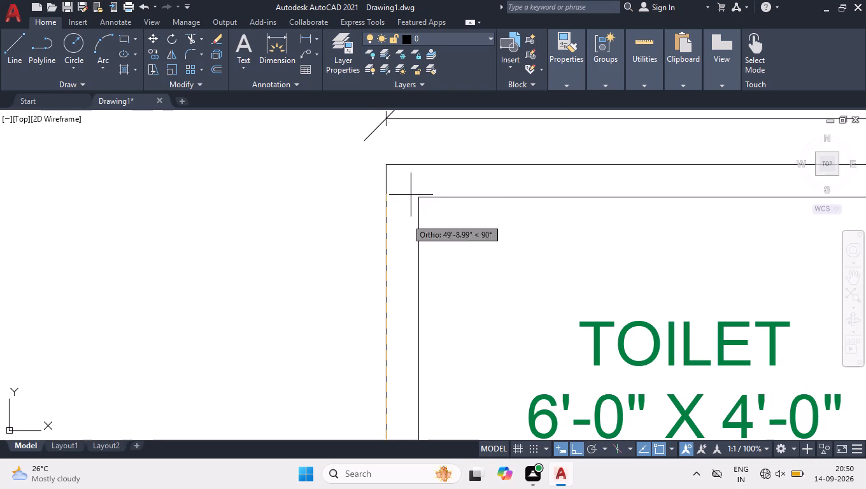
{"action": "left_click", "coordinate": [383, 166]}
{"action": "scroll", "coordinate": [378, 222], "scroll_direction": "down", "scroll_amount": 6}
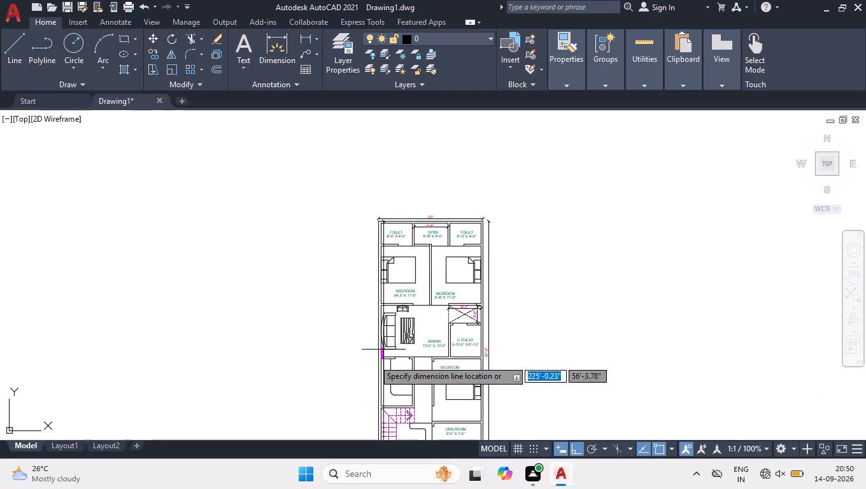
{"action": "scroll", "coordinate": [366, 369], "scroll_direction": "up", "scroll_amount": 3}
{"action": "scroll", "coordinate": [383, 316], "scroll_direction": "up", "scroll_amount": 2}
{"action": "left_click", "coordinate": [410, 286]}
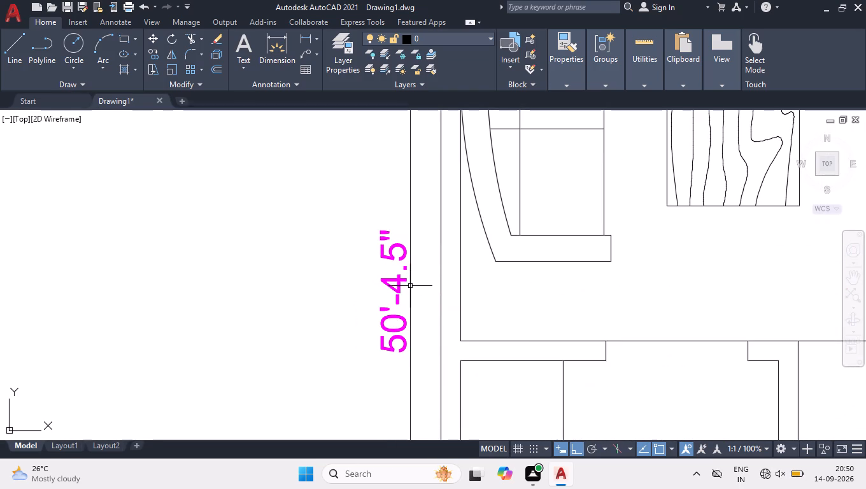
Override the text of the dimension beside the plan's left outer wall with 50'-0".
{"action": "scroll", "coordinate": [399, 255], "scroll_direction": "up", "scroll_amount": 1}
{"action": "triple_click", "coordinate": [402, 242]}
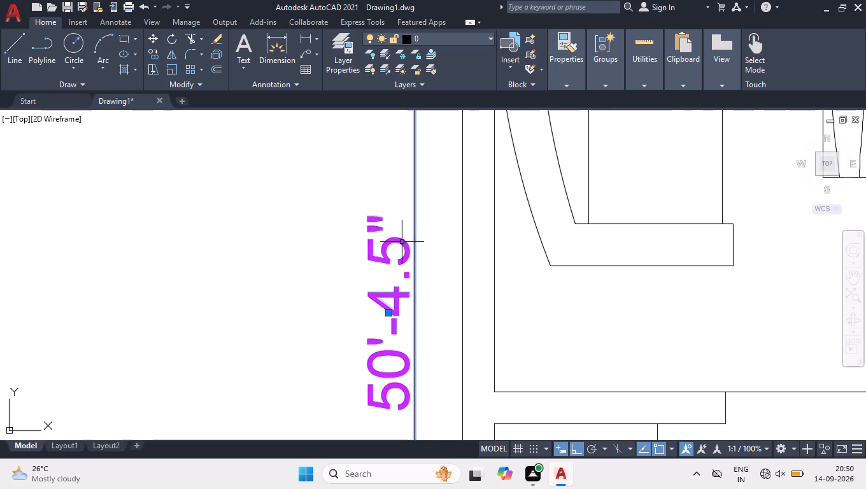
{"action": "left_click", "coordinate": [406, 317]}
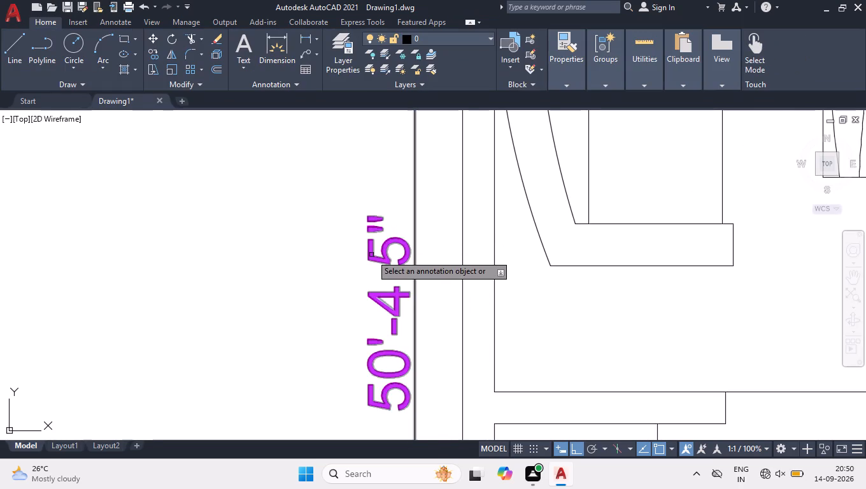
{"action": "left_click", "coordinate": [371, 255]}
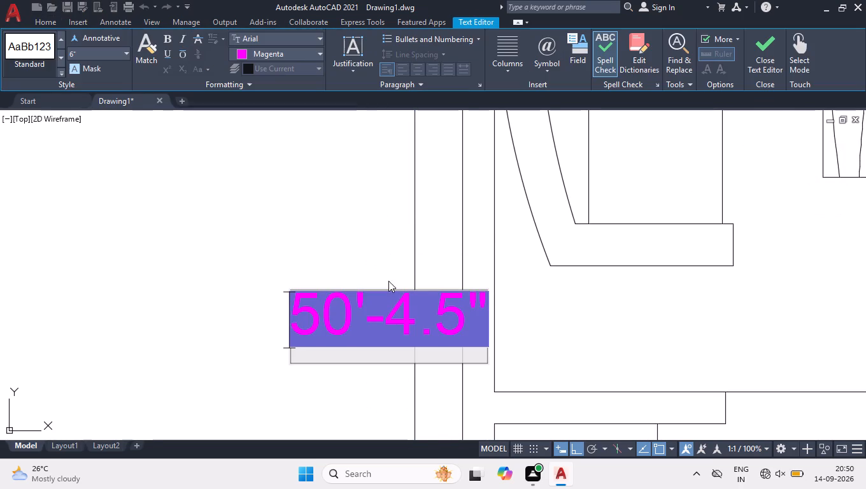
{"action": "key", "text": "ctrl+a"}
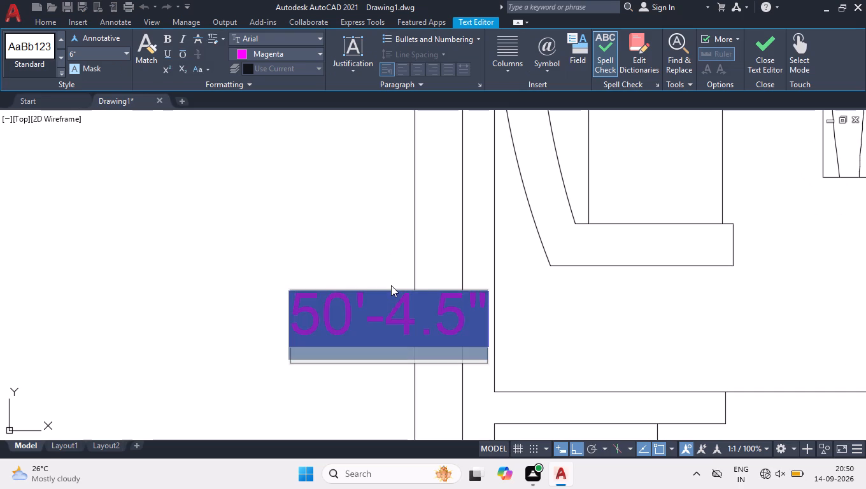
{"action": "type", "text": "50'-0\""}
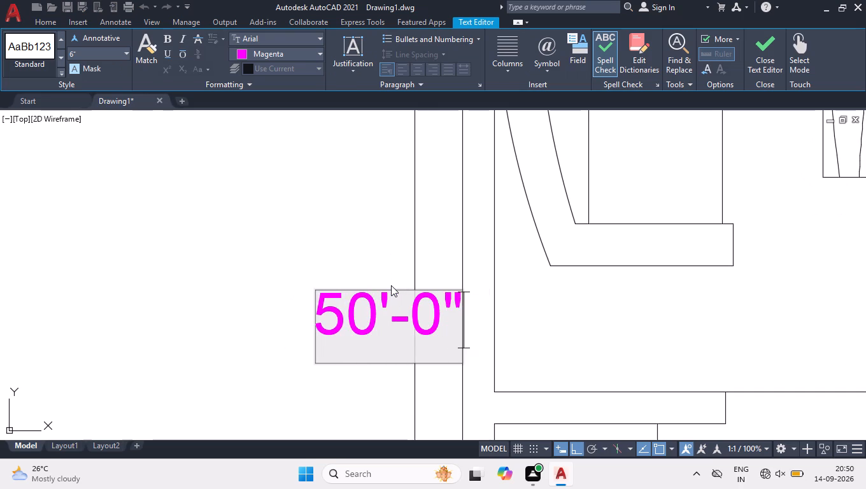
{"action": "left_click", "coordinate": [292, 170]}
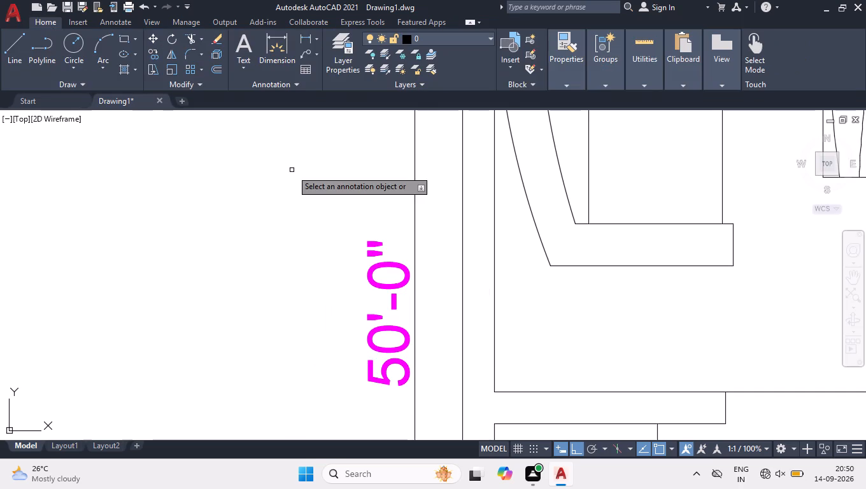
{"action": "key", "text": "space"}
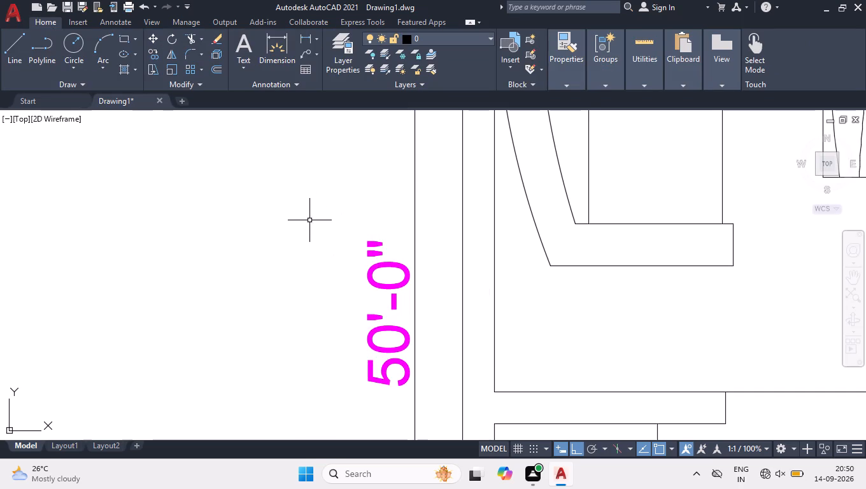
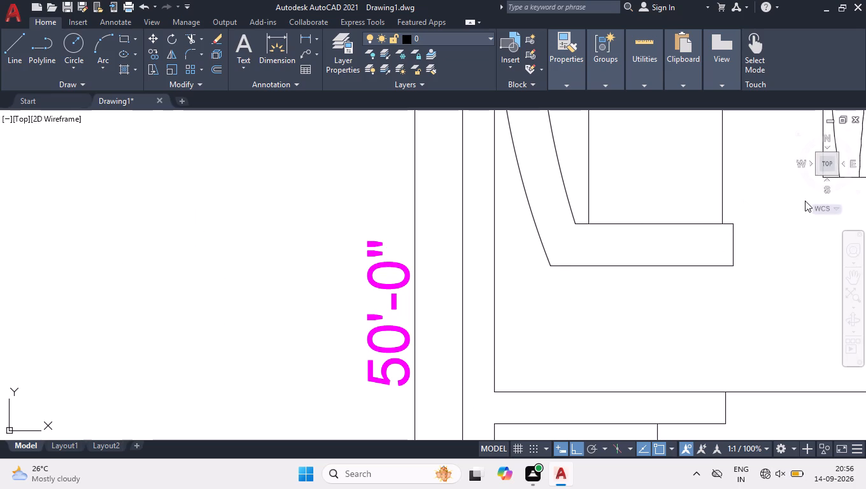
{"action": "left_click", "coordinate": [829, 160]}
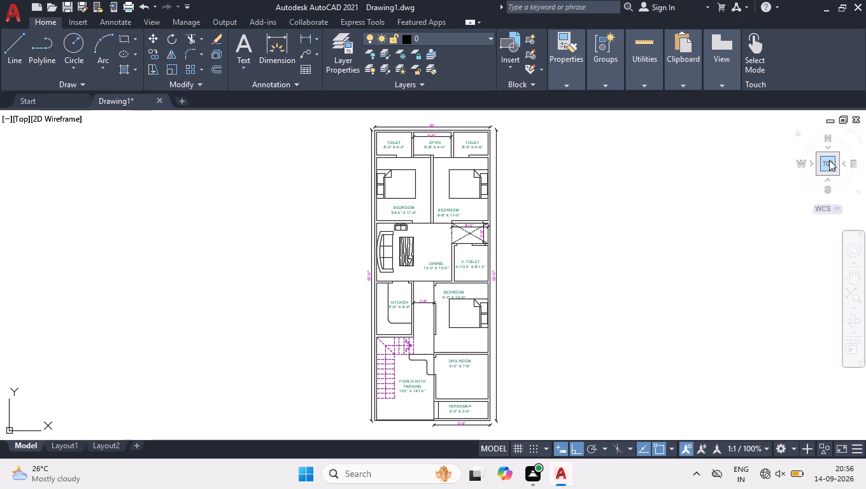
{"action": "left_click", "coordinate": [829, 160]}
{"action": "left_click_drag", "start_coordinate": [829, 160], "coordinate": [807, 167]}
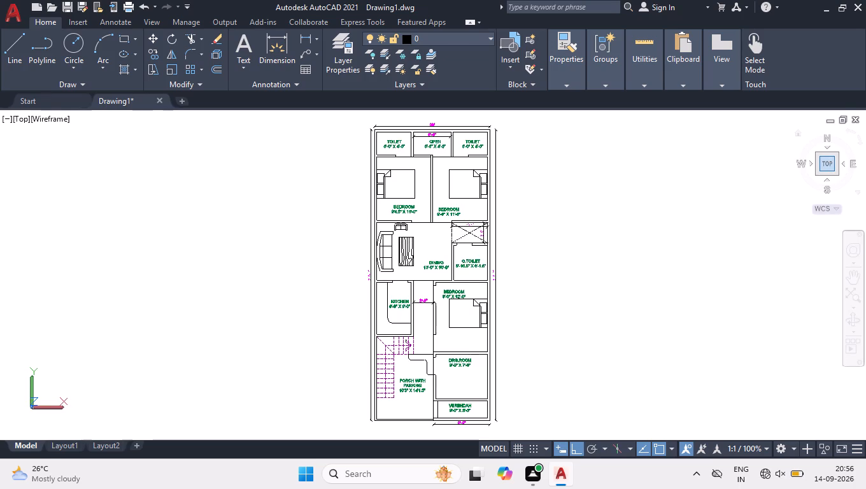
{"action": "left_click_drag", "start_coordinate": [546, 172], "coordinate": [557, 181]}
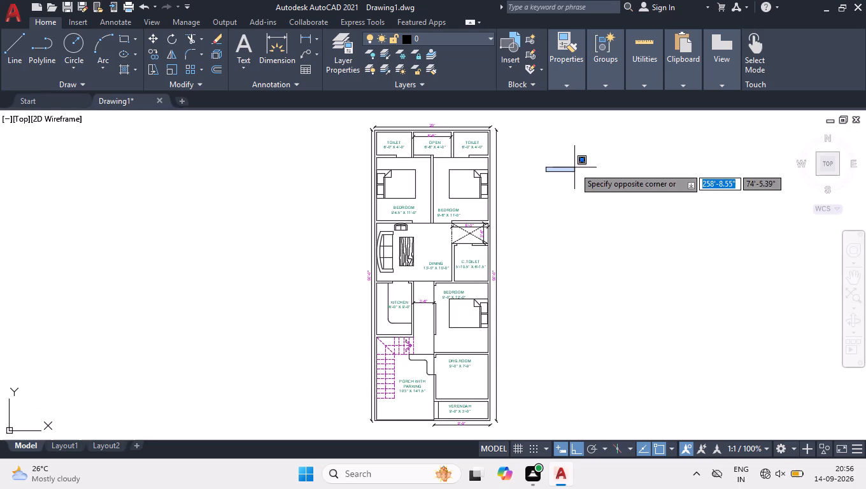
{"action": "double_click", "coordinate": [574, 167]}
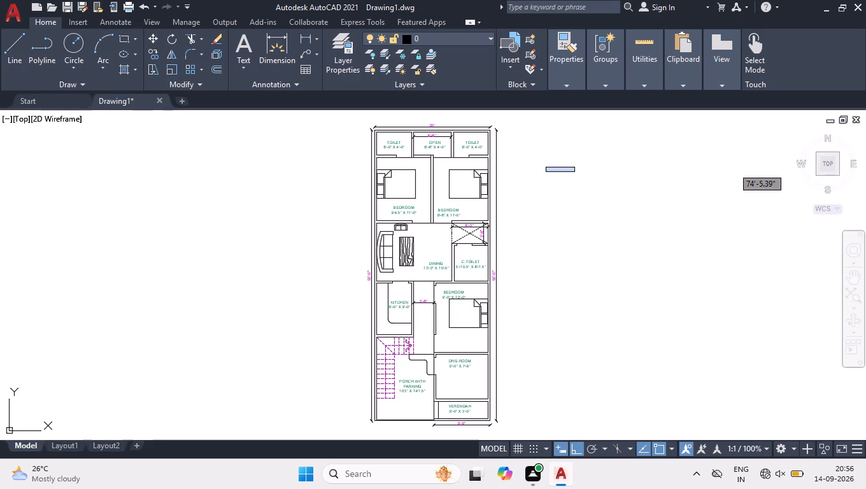
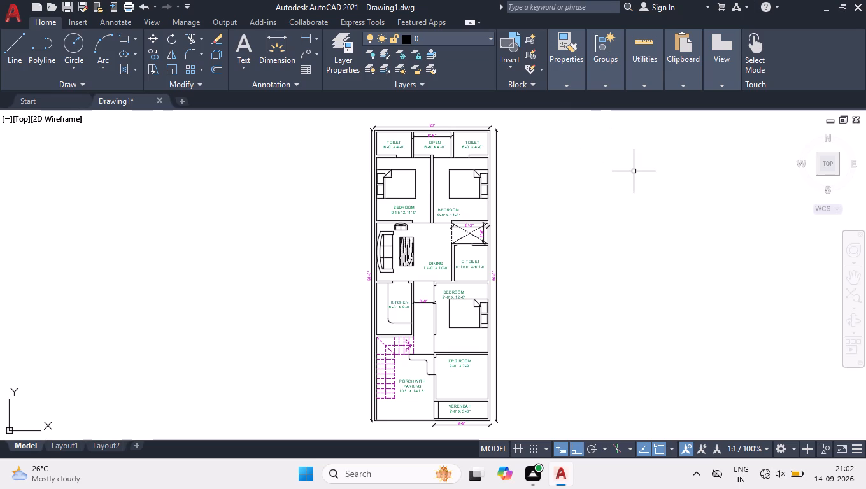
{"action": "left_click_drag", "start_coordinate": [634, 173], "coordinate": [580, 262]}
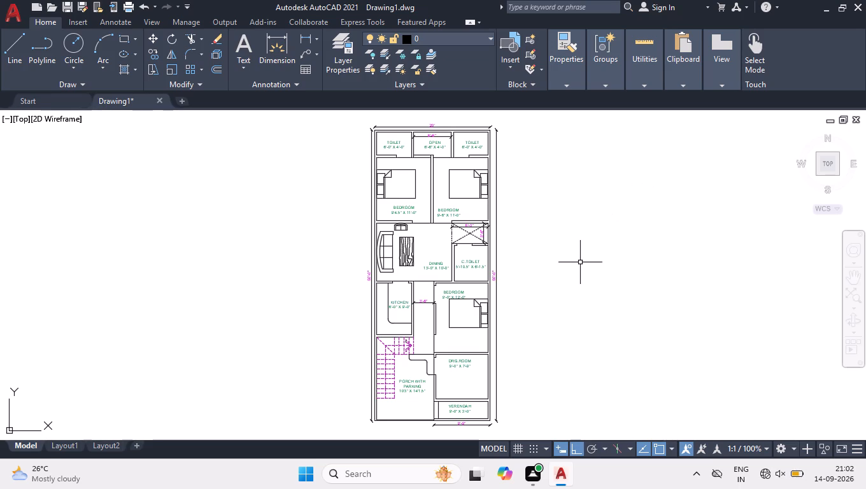
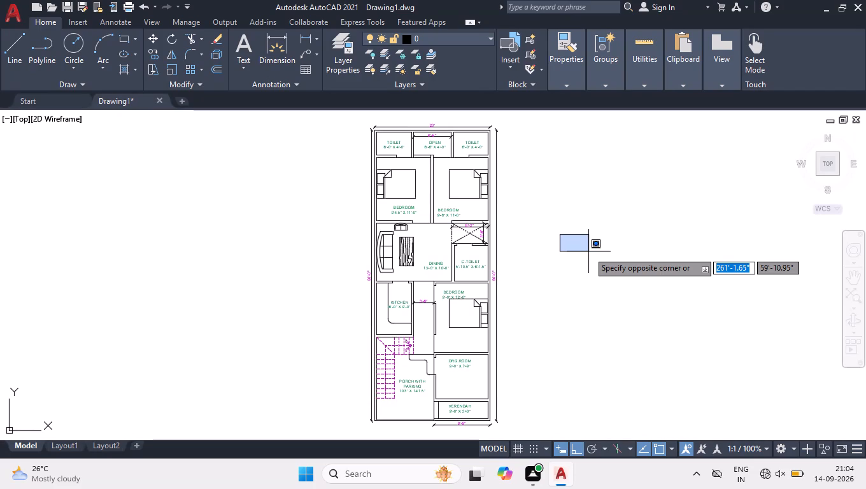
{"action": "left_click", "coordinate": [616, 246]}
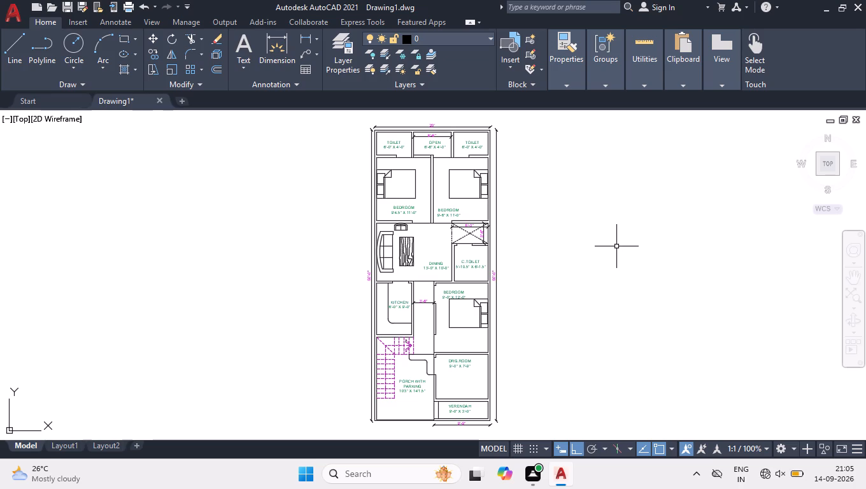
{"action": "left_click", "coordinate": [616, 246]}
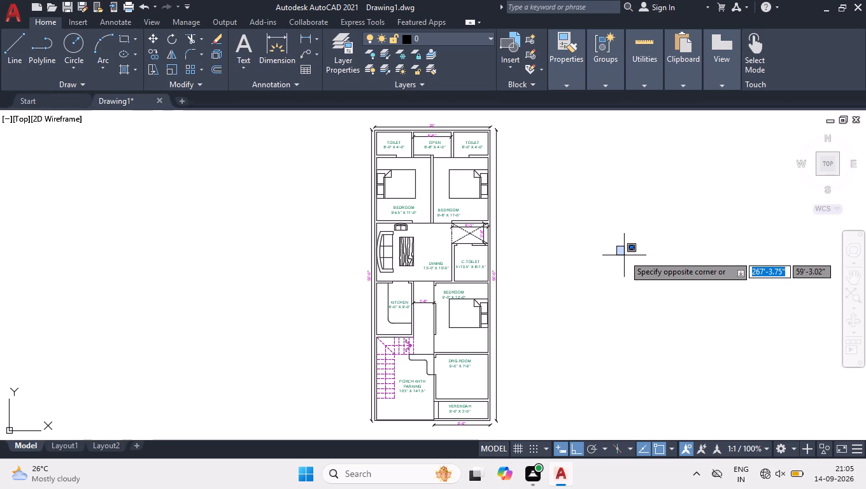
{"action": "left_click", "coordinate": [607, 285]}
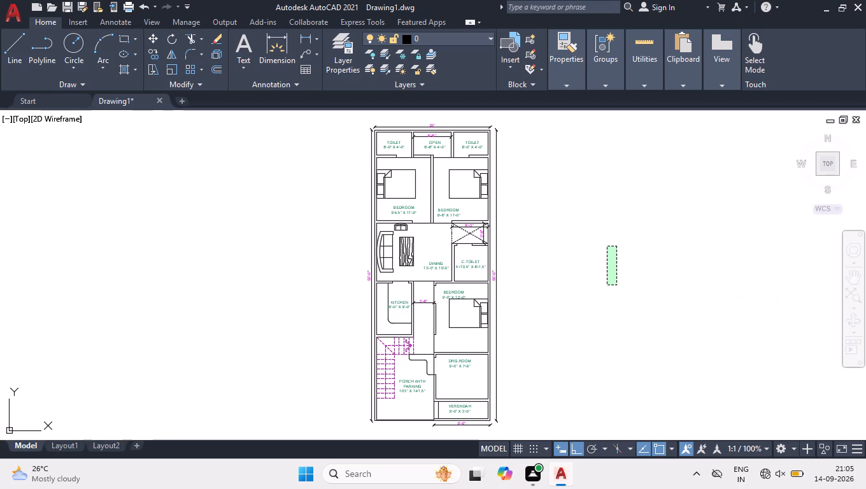
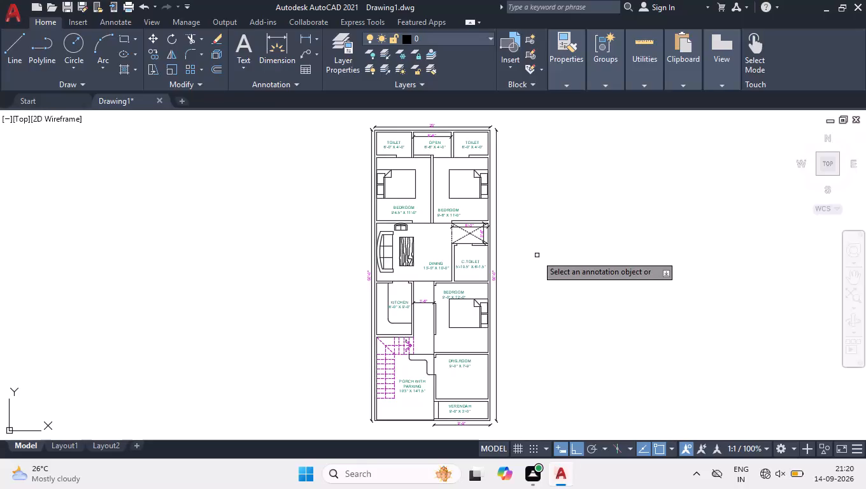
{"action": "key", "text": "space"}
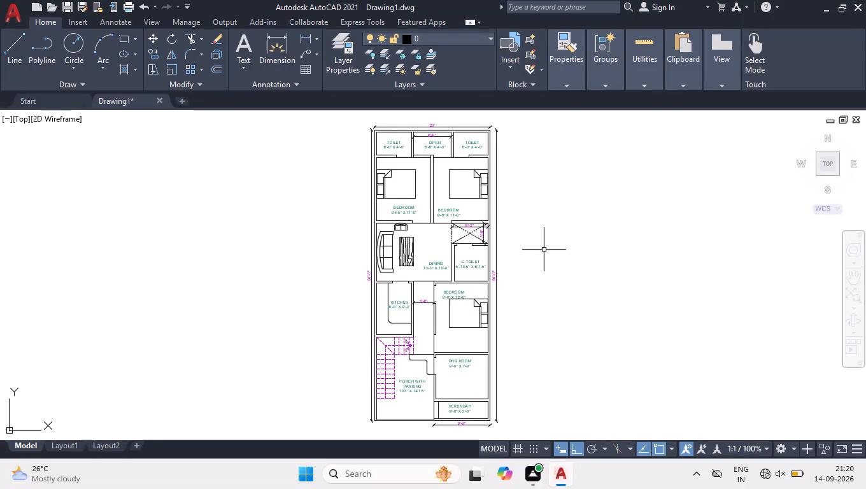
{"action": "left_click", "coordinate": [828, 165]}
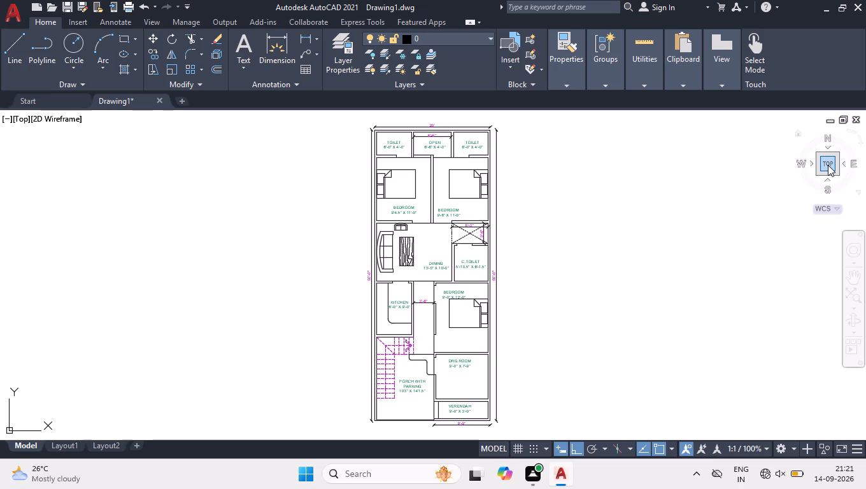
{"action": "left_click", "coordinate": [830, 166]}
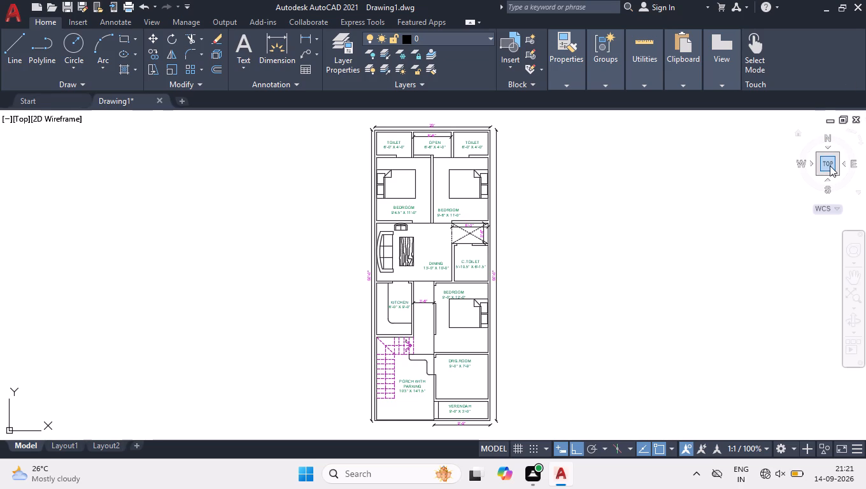
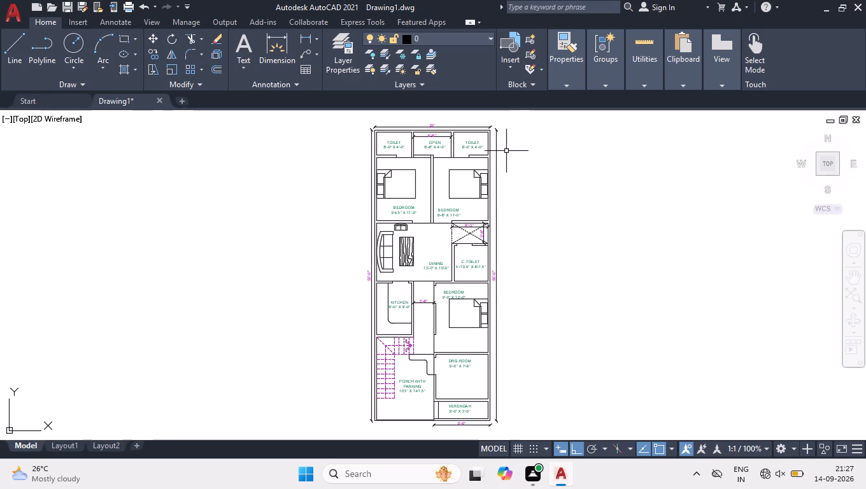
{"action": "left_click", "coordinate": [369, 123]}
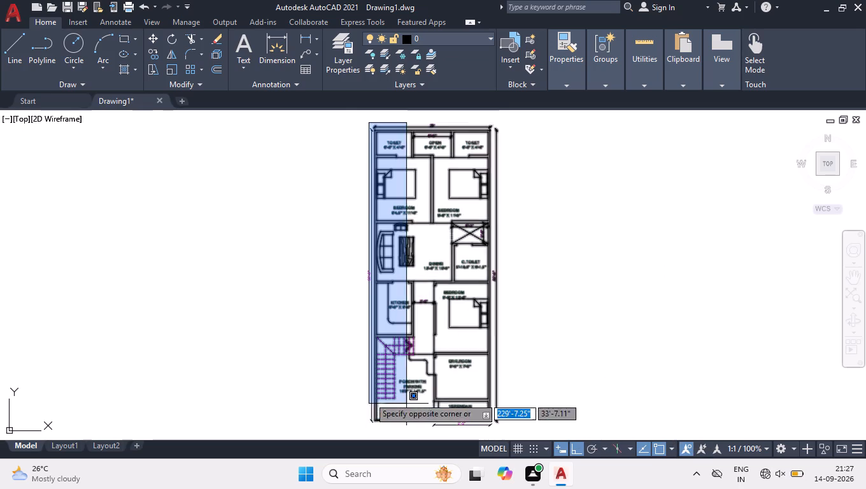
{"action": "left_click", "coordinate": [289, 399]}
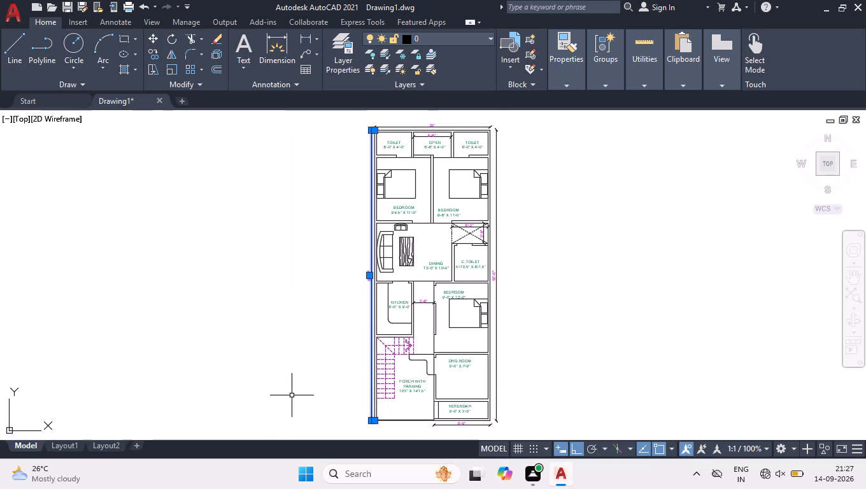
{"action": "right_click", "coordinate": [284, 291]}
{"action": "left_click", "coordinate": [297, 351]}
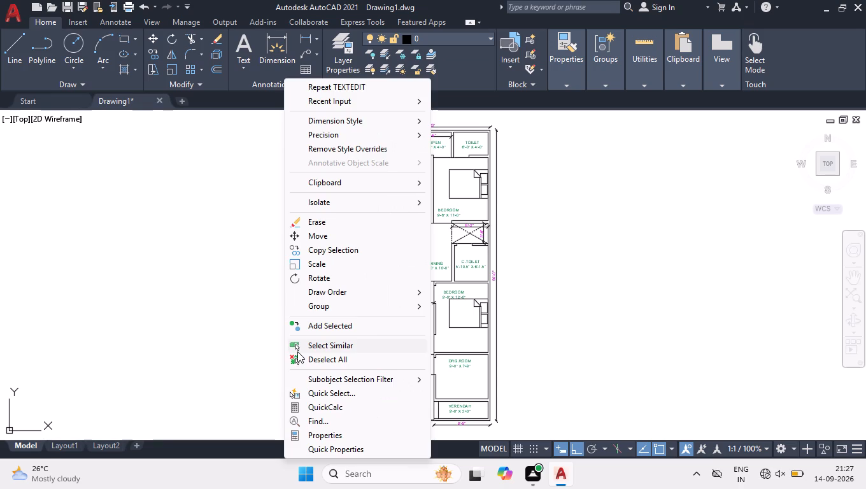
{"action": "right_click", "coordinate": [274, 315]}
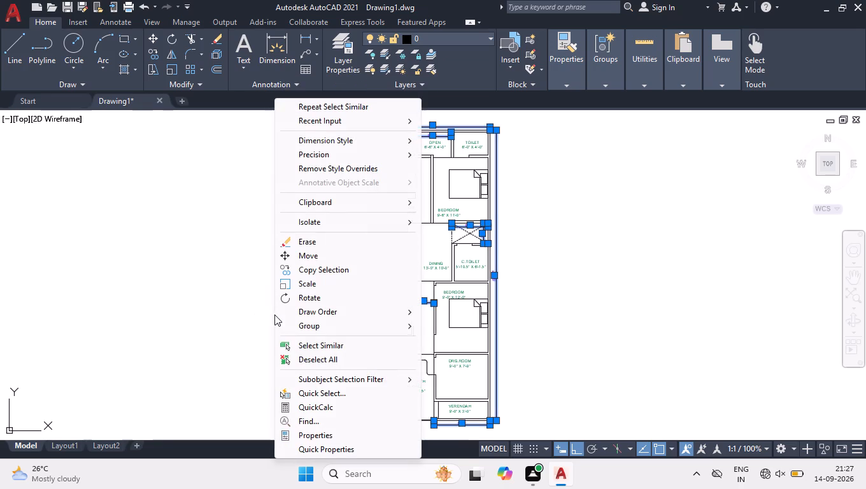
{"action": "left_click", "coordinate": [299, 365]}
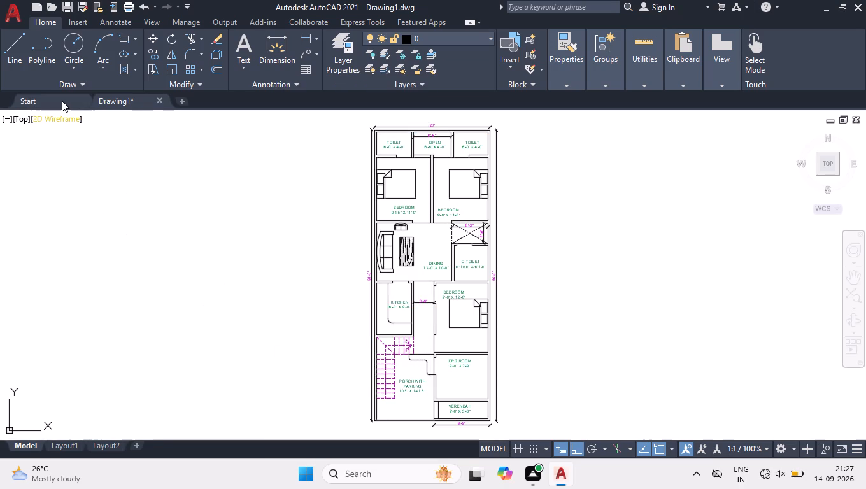
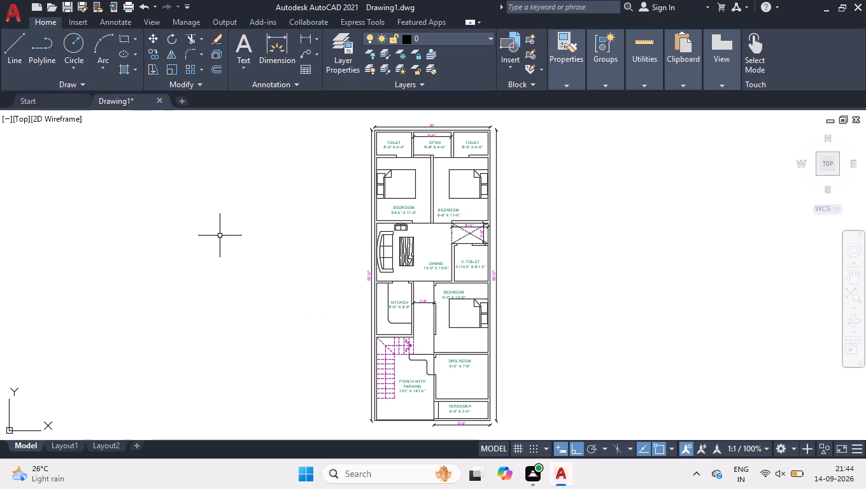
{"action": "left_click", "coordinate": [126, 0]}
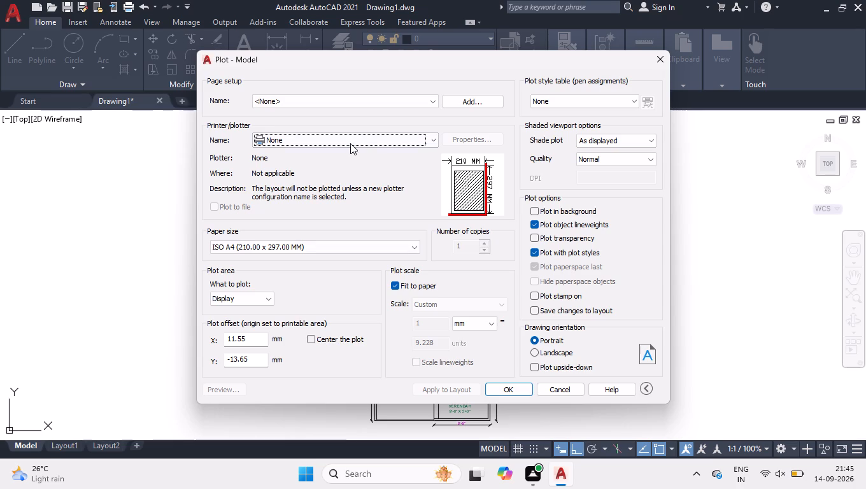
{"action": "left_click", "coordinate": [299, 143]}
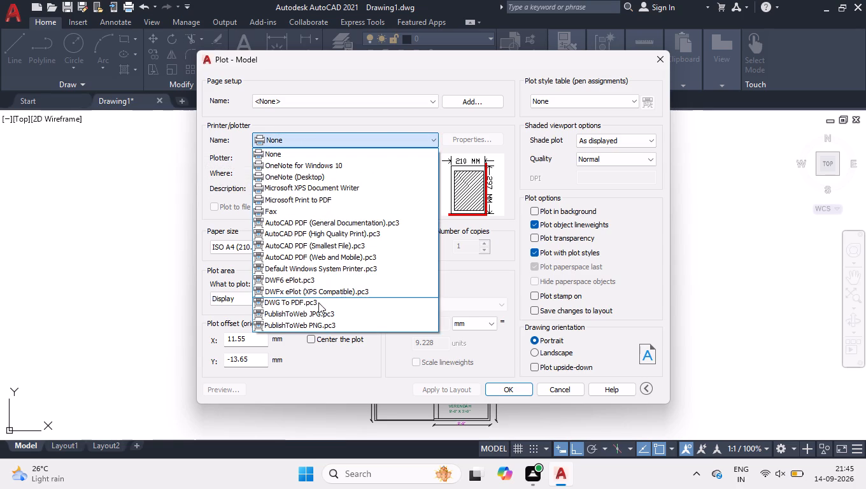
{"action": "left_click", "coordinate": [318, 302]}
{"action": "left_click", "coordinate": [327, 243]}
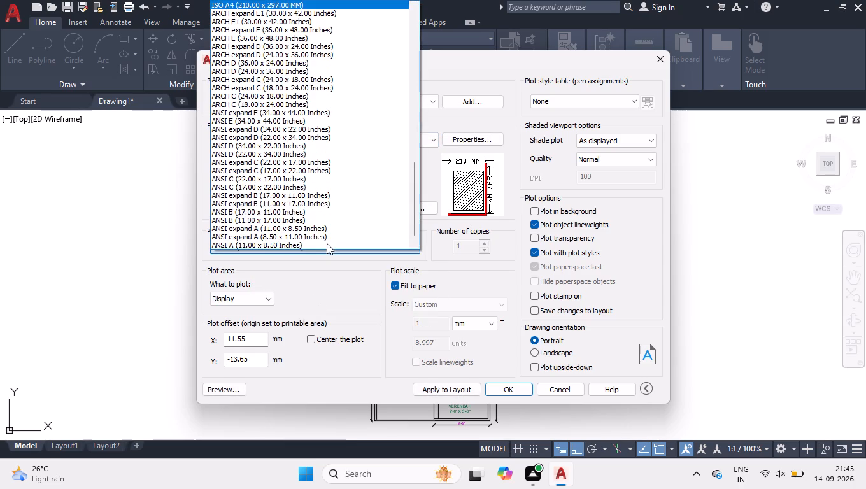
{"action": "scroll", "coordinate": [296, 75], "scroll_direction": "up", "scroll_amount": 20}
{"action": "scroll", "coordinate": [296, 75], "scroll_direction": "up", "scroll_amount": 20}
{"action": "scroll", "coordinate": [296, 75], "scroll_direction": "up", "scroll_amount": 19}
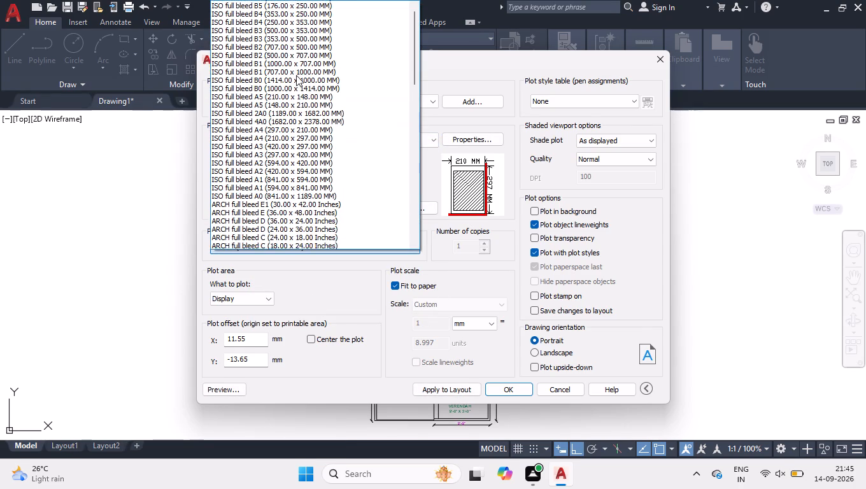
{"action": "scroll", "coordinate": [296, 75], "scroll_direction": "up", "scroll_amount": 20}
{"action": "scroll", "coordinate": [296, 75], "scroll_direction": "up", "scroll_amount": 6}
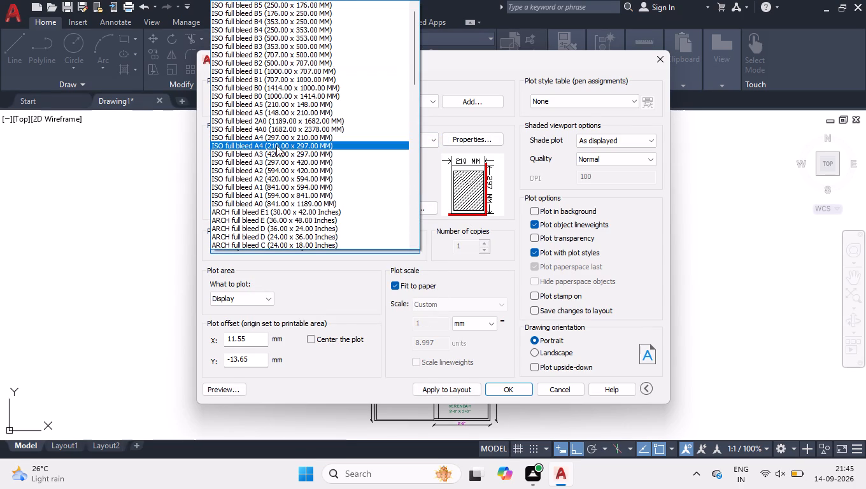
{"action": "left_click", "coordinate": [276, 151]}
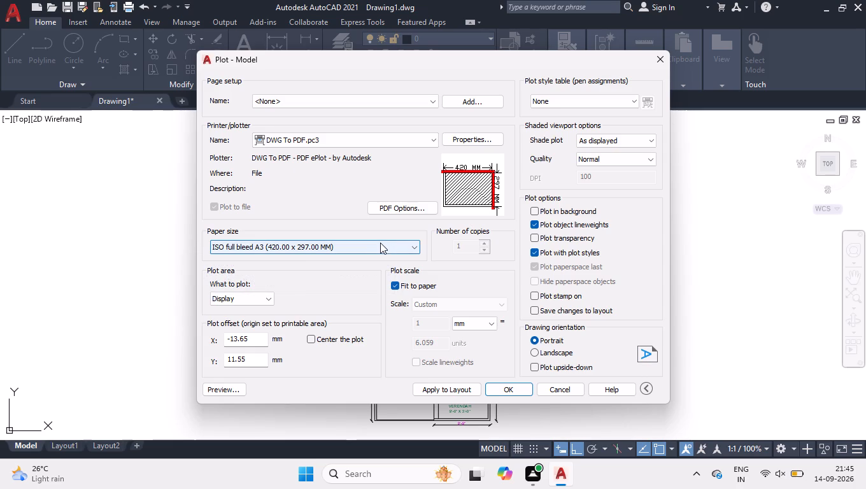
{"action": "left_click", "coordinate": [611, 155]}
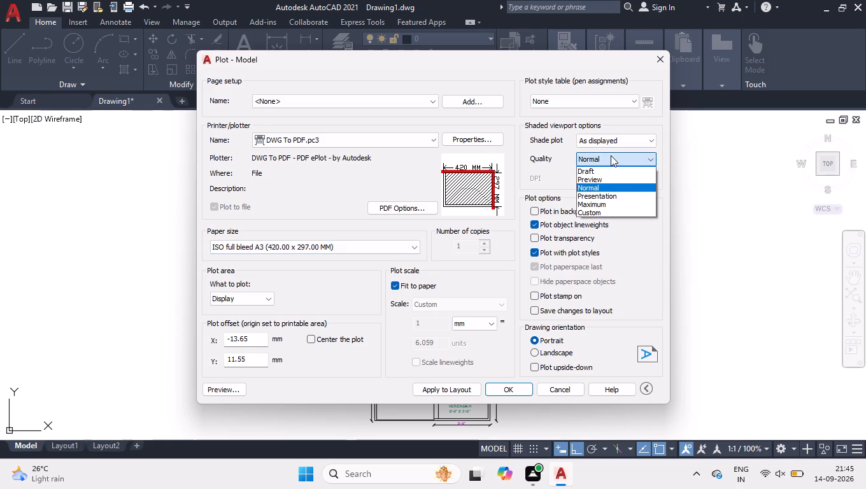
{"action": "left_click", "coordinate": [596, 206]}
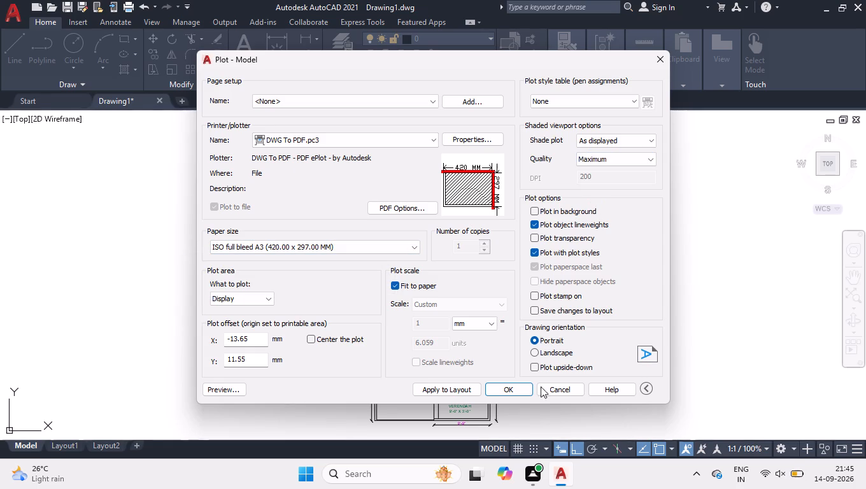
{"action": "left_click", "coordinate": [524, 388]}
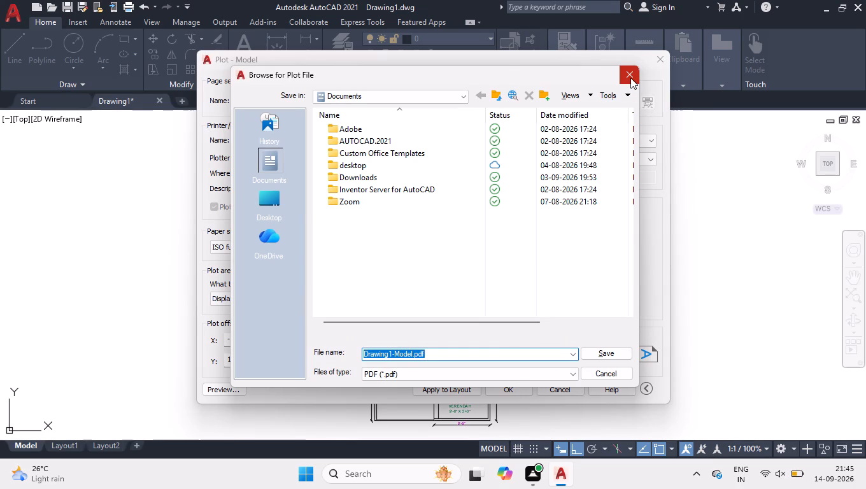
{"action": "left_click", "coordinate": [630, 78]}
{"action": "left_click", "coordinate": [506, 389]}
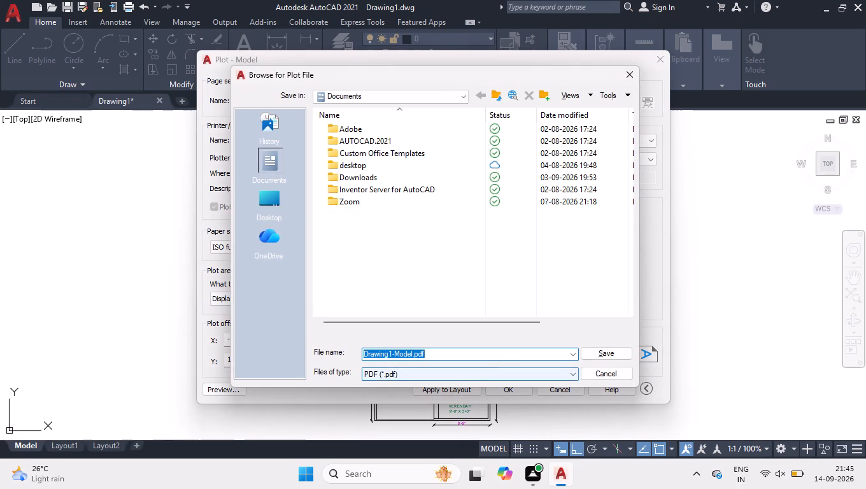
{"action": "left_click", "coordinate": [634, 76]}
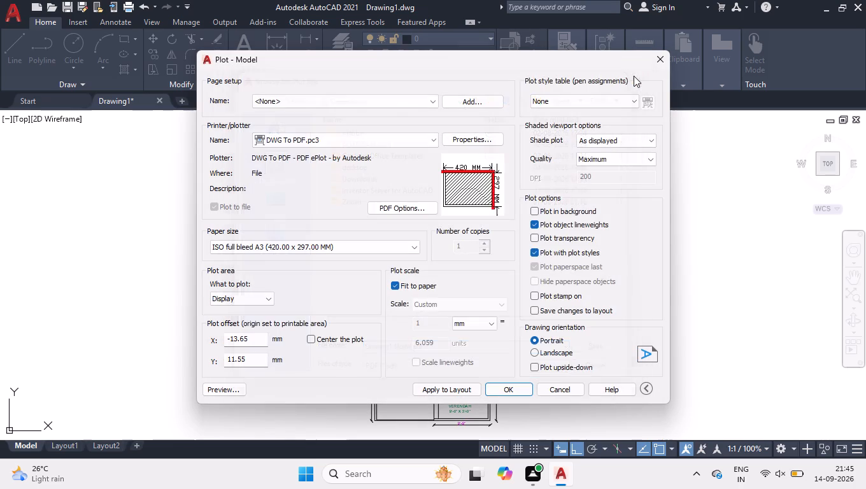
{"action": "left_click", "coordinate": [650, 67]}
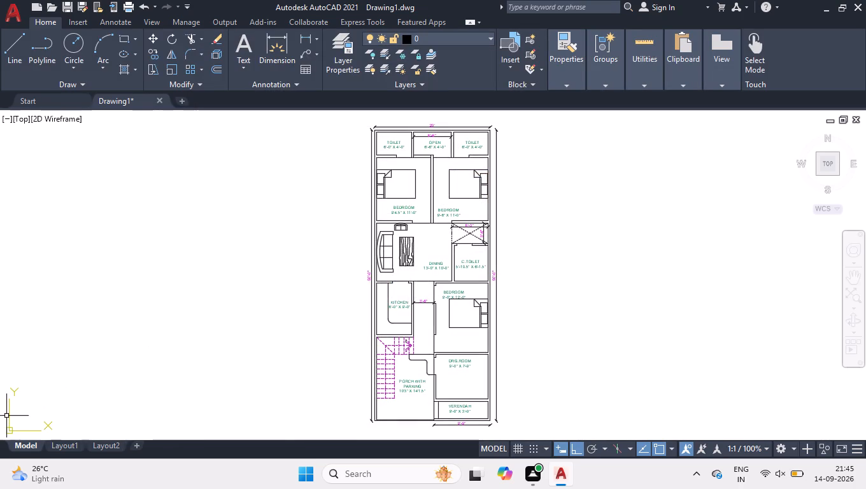
Switch from model space to the Layout1 sheet.
{"action": "left_click", "coordinate": [60, 446]}
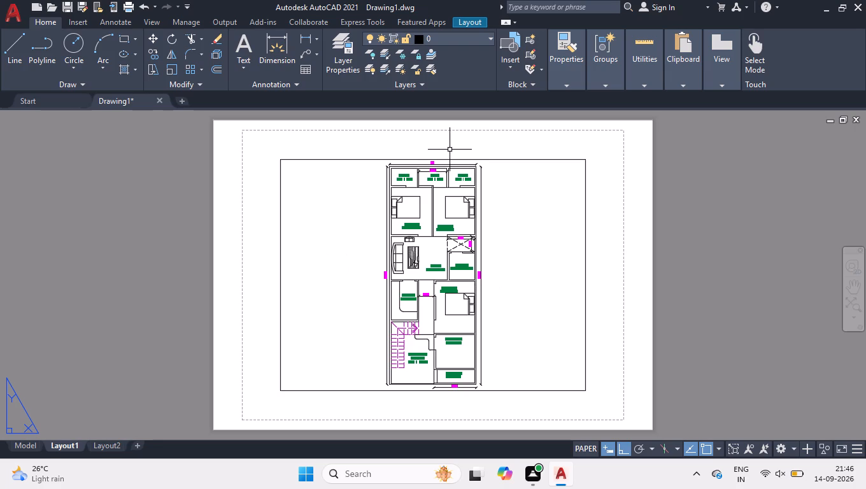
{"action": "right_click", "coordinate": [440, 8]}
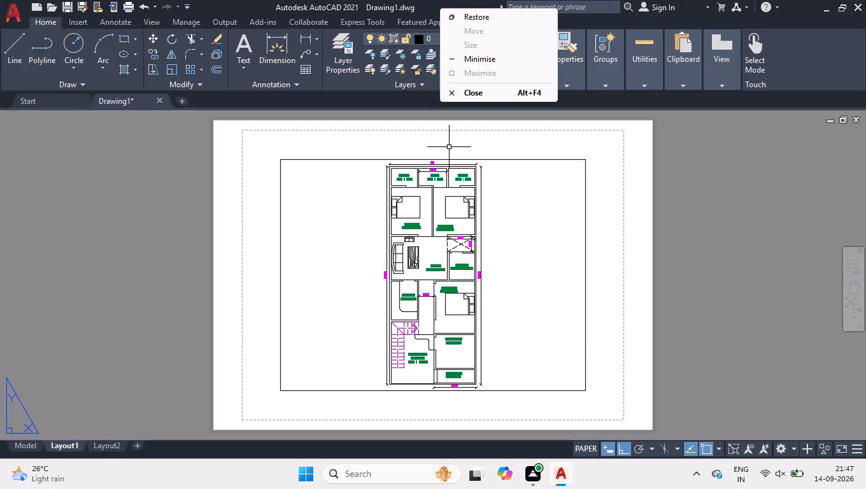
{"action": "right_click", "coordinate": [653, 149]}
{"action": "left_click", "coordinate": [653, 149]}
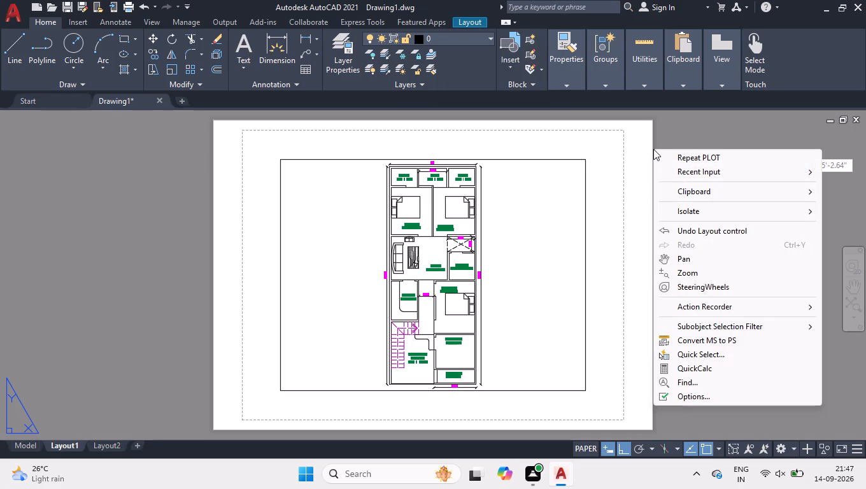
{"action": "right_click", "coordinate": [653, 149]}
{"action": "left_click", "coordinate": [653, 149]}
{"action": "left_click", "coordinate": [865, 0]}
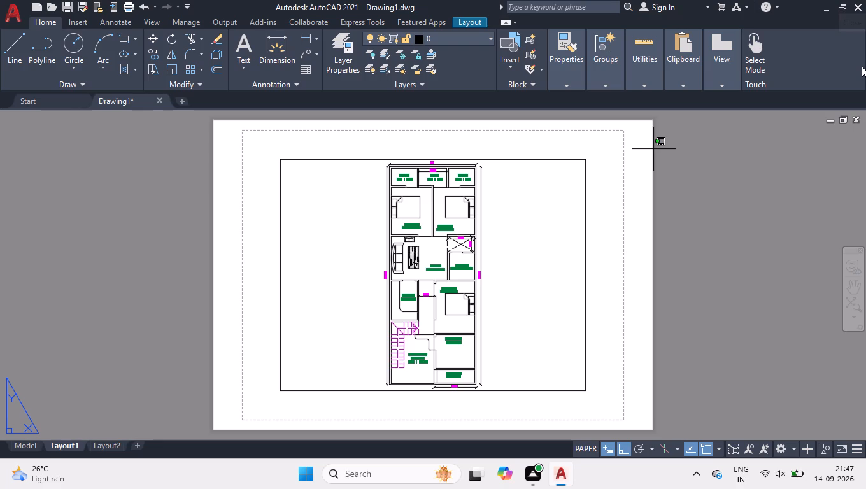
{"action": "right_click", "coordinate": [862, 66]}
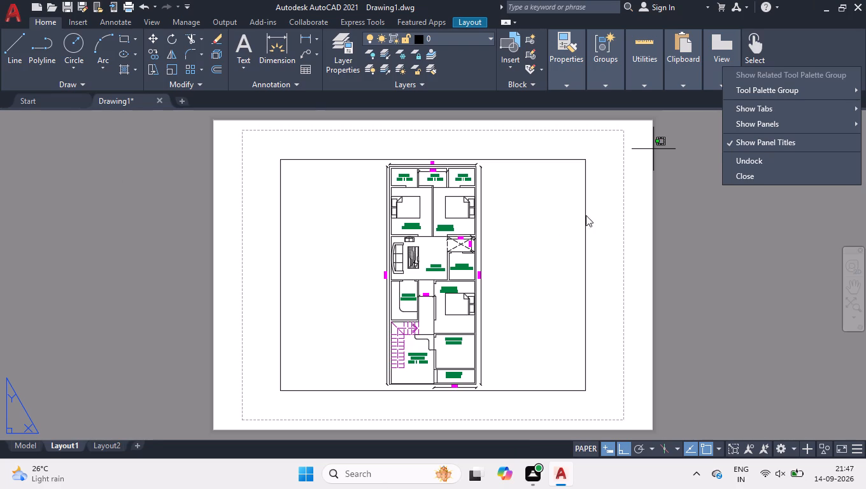
Delete the existing viewport showing the floor plan from Layout1.
{"action": "left_click", "coordinate": [600, 171]}
{"action": "left_click", "coordinate": [527, 220]}
{"action": "key", "text": "Delete"}
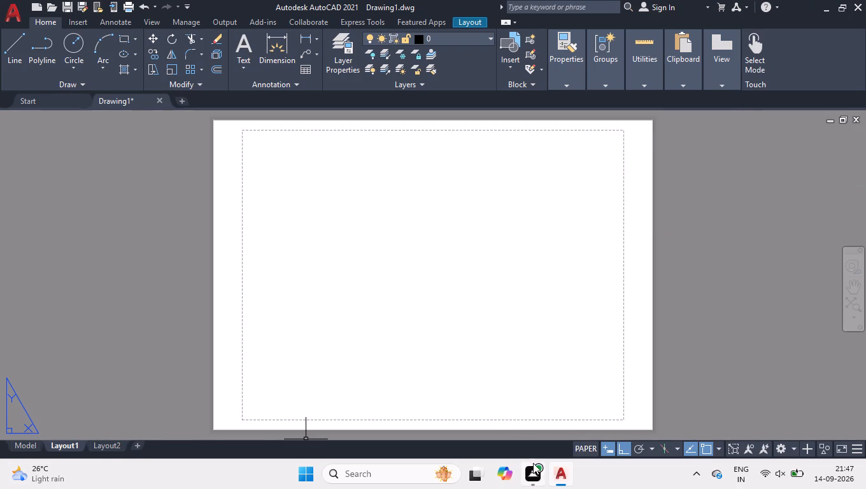
Modify Layout1's page setup to use DWG To PDF.pc3, ISO full bleed A3 (420.00 x 297.00 MM) paper and Maximum quality.
{"action": "right_click", "coordinate": [67, 441]}
{"action": "right_click", "coordinate": [62, 445]}
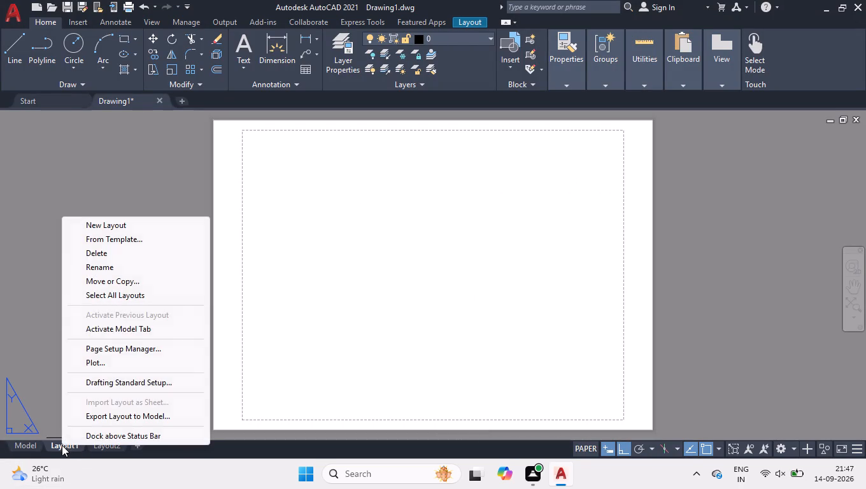
{"action": "left_click", "coordinate": [127, 346]}
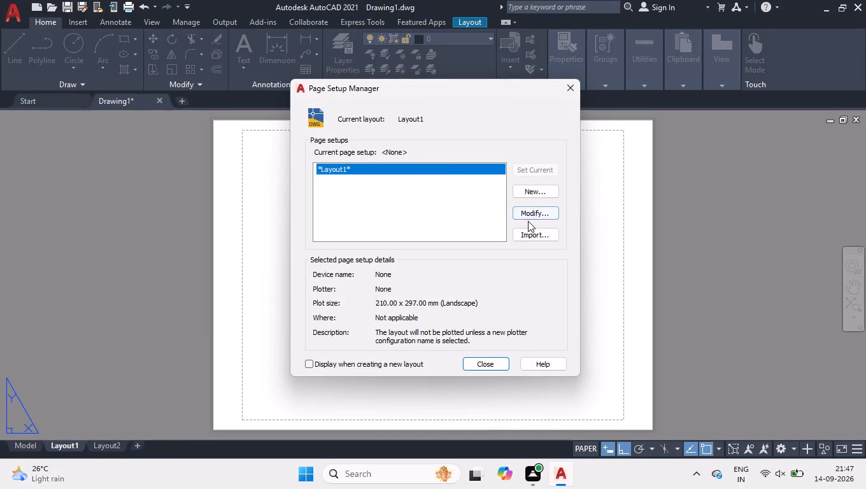
{"action": "left_click", "coordinate": [527, 212]}
{"action": "left_click", "coordinate": [353, 145]}
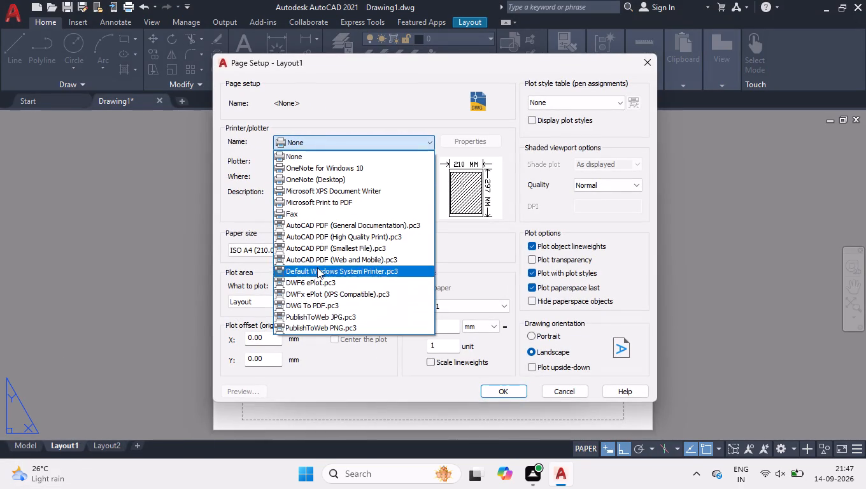
{"action": "left_click", "coordinate": [352, 307]}
{"action": "left_click", "coordinate": [318, 253]}
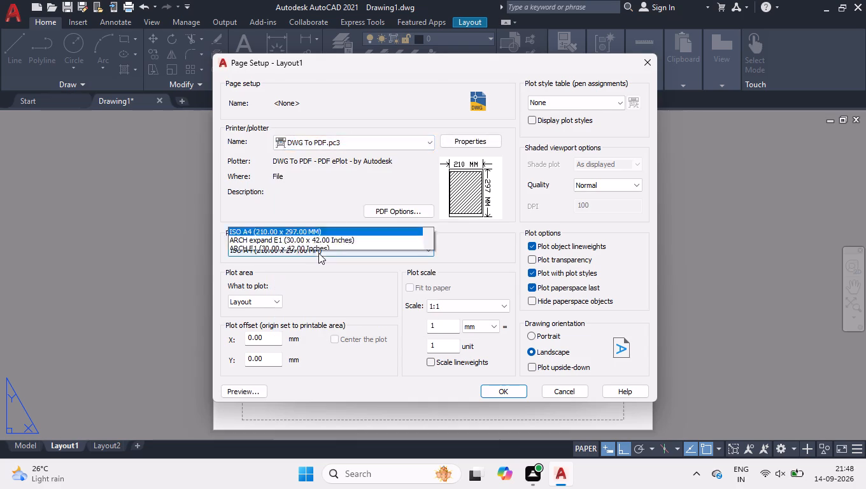
{"action": "scroll", "coordinate": [316, 205], "scroll_direction": "up", "scroll_amount": 18}
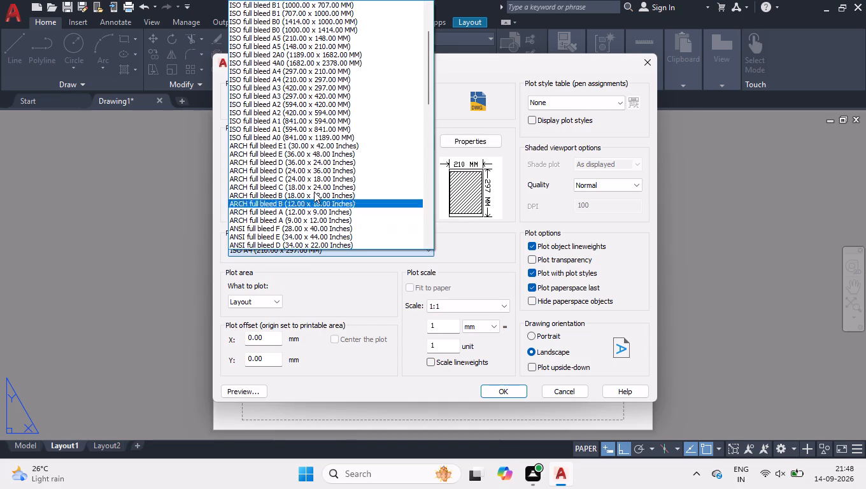
{"action": "left_click", "coordinate": [295, 90]}
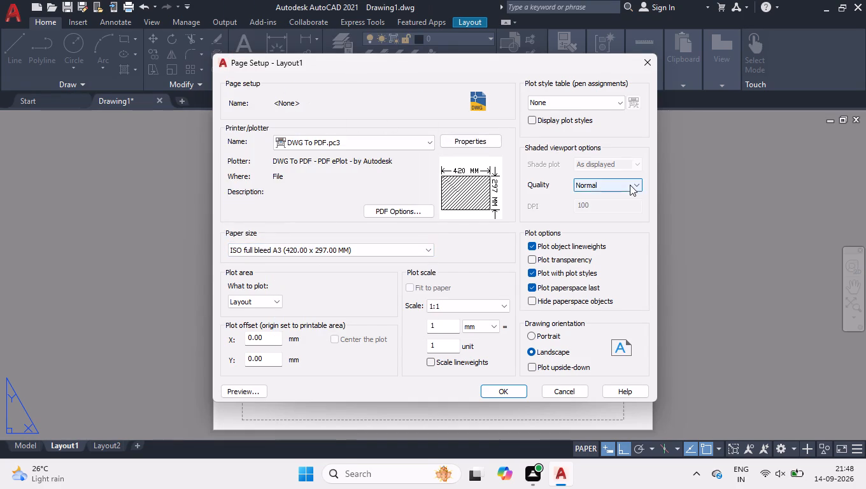
{"action": "left_click", "coordinate": [630, 185]}
{"action": "left_click", "coordinate": [588, 231]}
{"action": "left_click", "coordinate": [502, 388]}
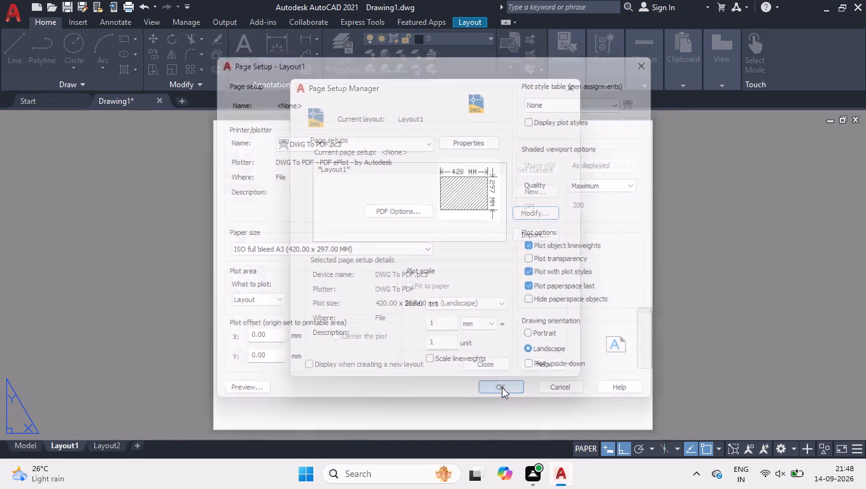
{"action": "left_click", "coordinate": [474, 363]}
Create a viewport on Layout1 with the MV command, from corner 0,0 to opposite corner 420,297.
{"action": "type", "text": "MV"}
{"action": "key", "text": "Return"}
{"action": "type", "text": "0,0"}
{"action": "key", "text": "Return"}
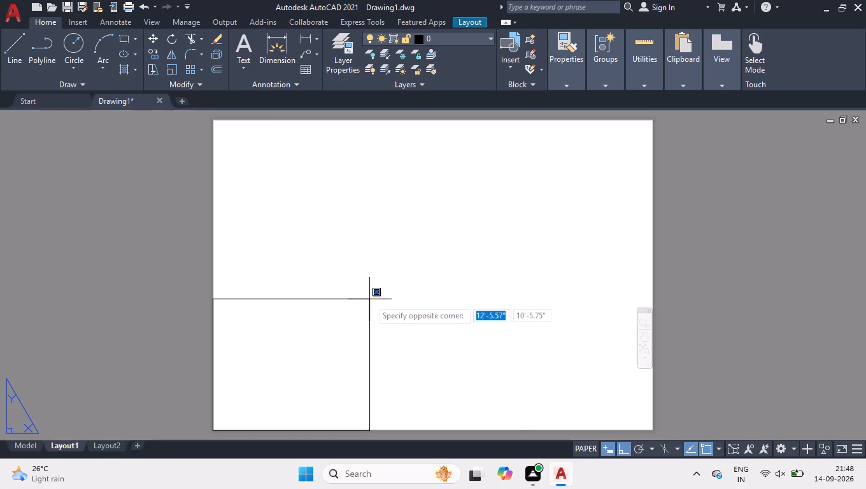
{"action": "type", "text": "432"}
{"action": "key", "text": "BackSpace"}
{"action": "key", "text": "BackSpace"}
{"action": "type", "text": "20,295"}
{"action": "key", "text": "BackSpace"}
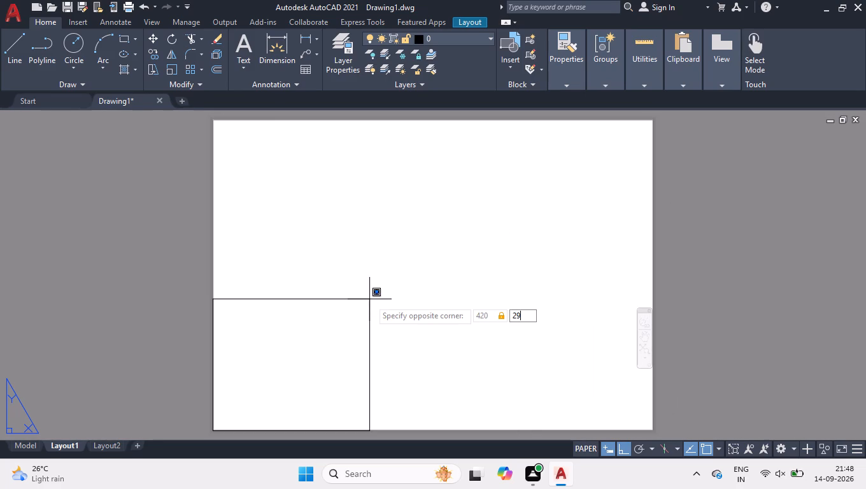
{"action": "key", "text": "7"}
{"action": "key", "text": "Return"}
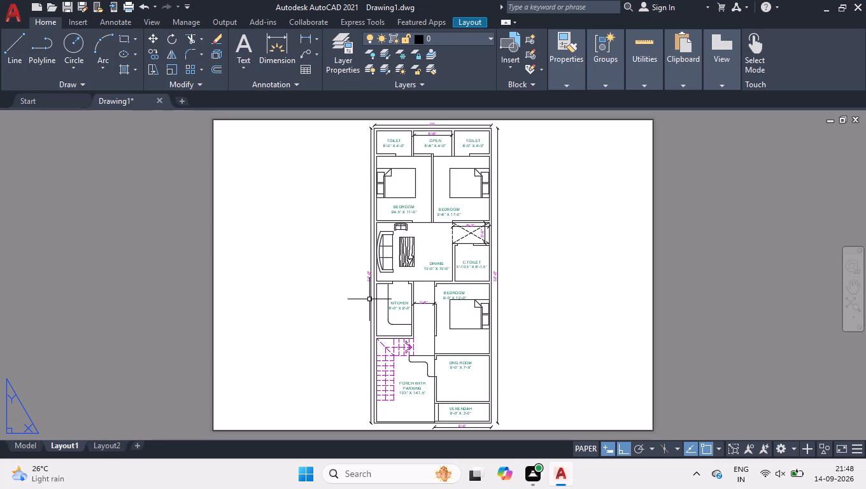
Export the current layout as a PDF named 14-9-6 to the Desktop.
{"action": "left_click", "coordinate": [4, 8]}
{"action": "left_click", "coordinate": [53, 222]}
{"action": "left_click", "coordinate": [182, 217]}
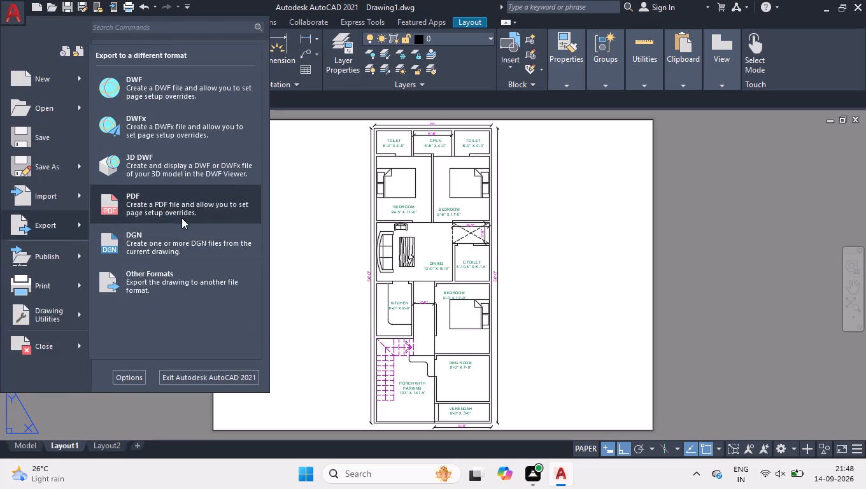
{"action": "type", "text": "14-9-"}
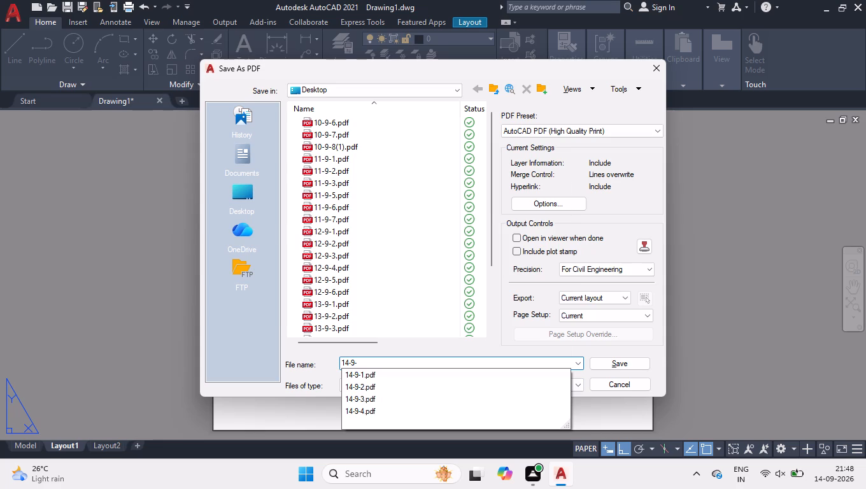
{"action": "key", "text": "5"}
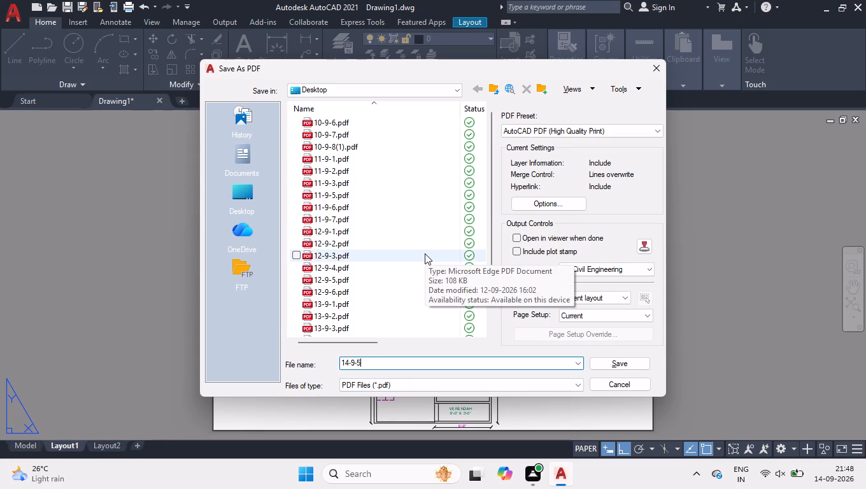
{"action": "key", "text": "BackSpace"}
{"action": "key", "text": "6"}
{"action": "key", "text": "Return"}
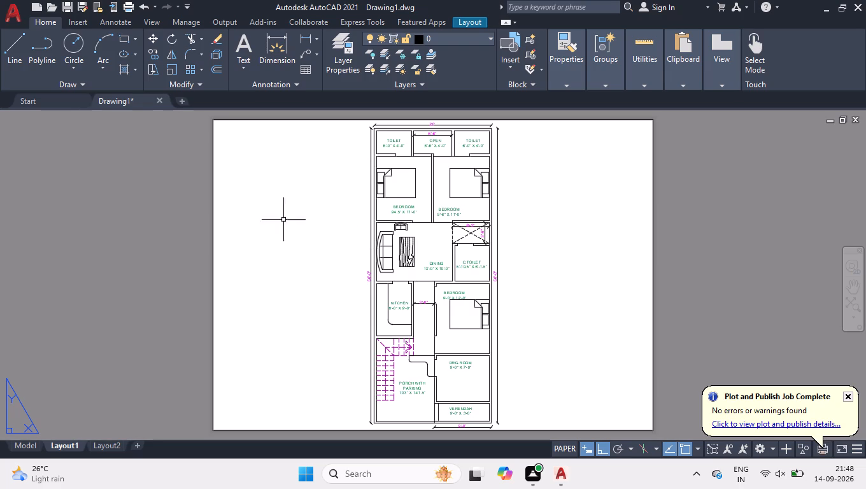
Return from Layout1 to model space.
{"action": "left_click", "coordinate": [21, 450]}
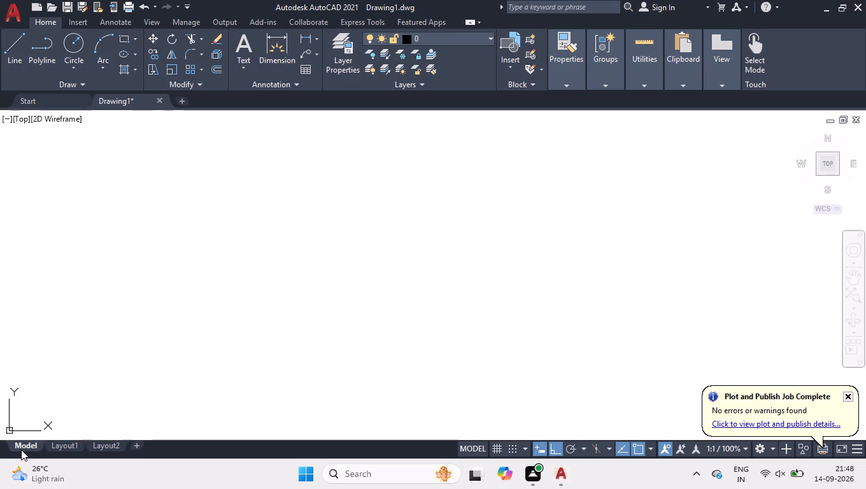
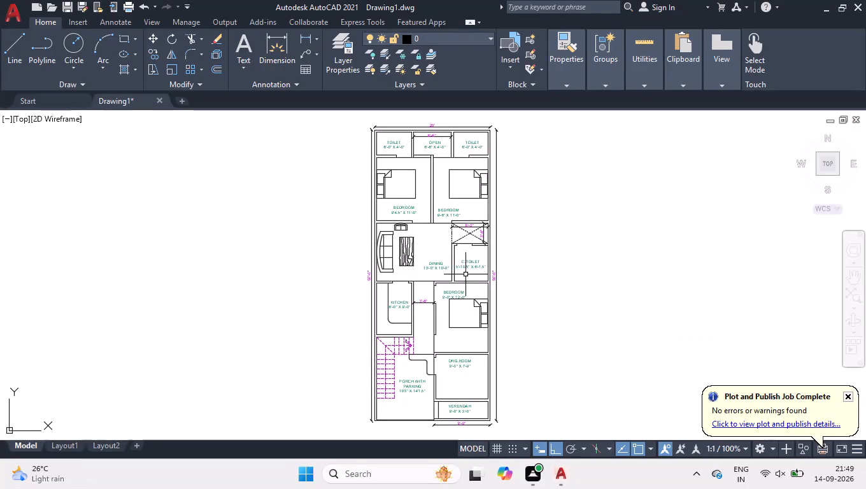
Browse the Documents, Desktop and OneDrive folders from the Save Drawing As dialog to check the existing numbered drawing files.
{"action": "key", "text": "ctrl+q"}
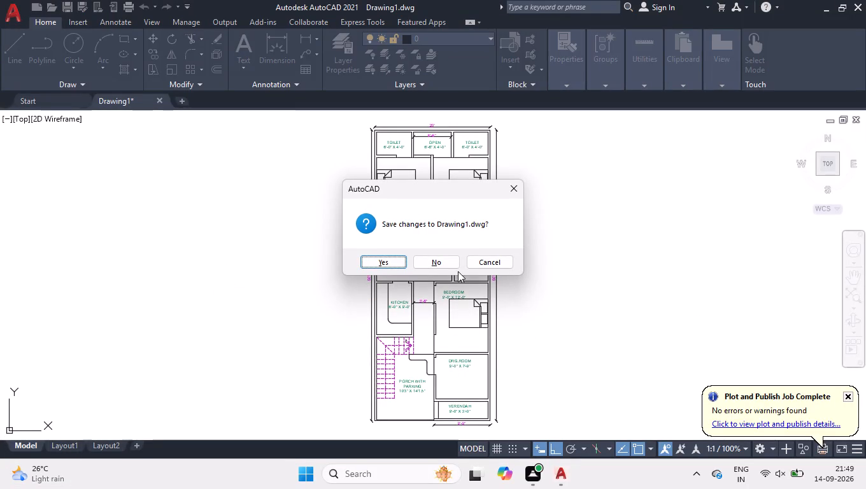
{"action": "left_click", "coordinate": [398, 261]}
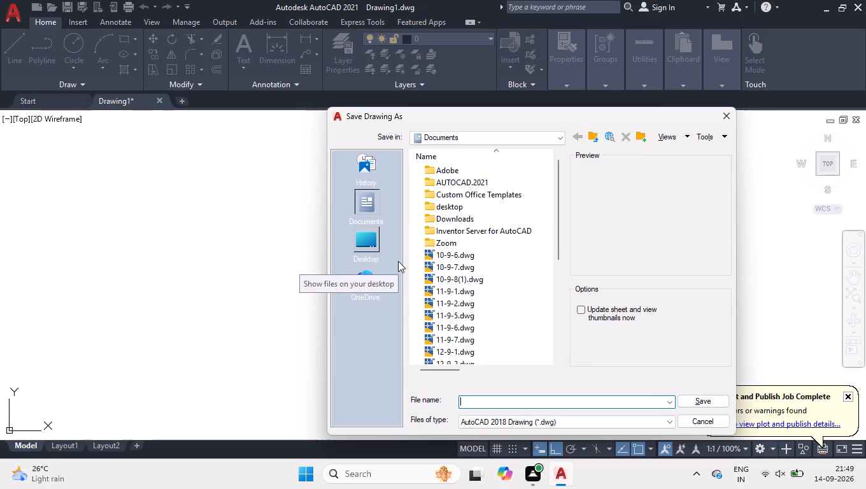
{"action": "type", "text": "14-9-"}
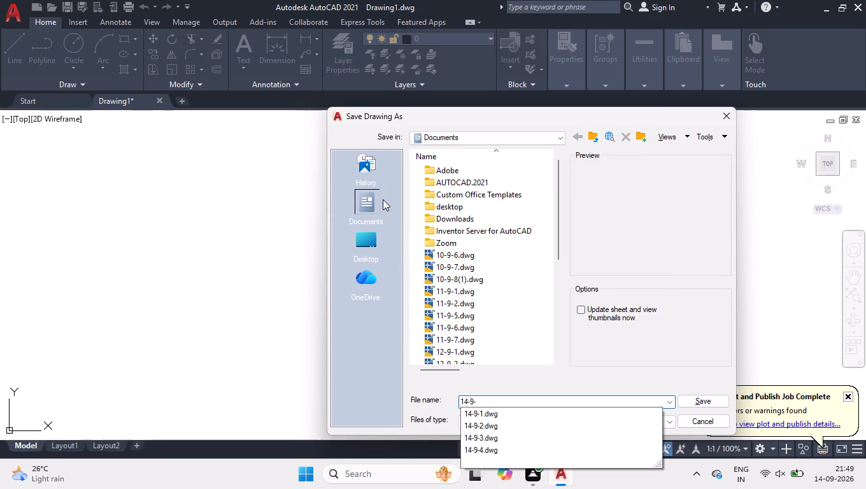
{"action": "left_click", "coordinate": [371, 243]}
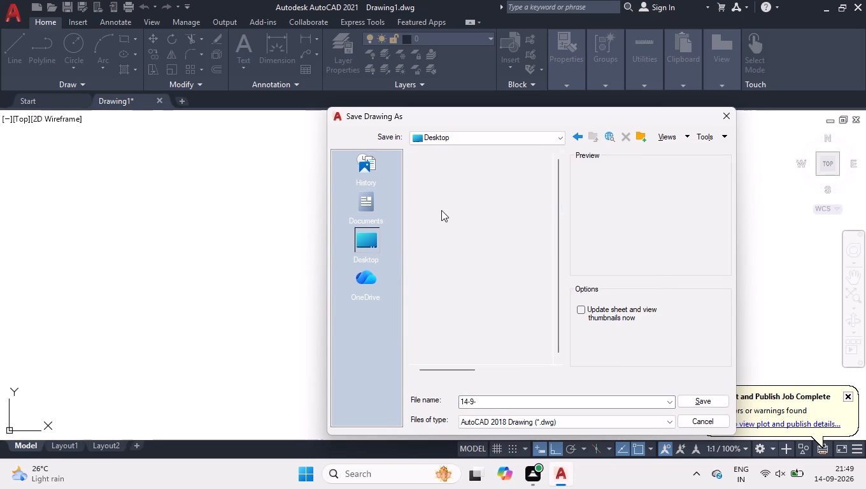
{"action": "left_click", "coordinate": [472, 196]}
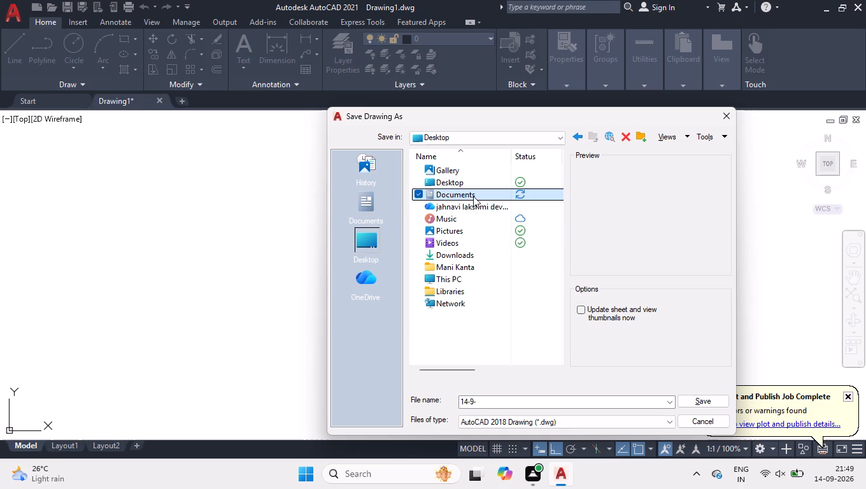
{"action": "double_click", "coordinate": [473, 196]}
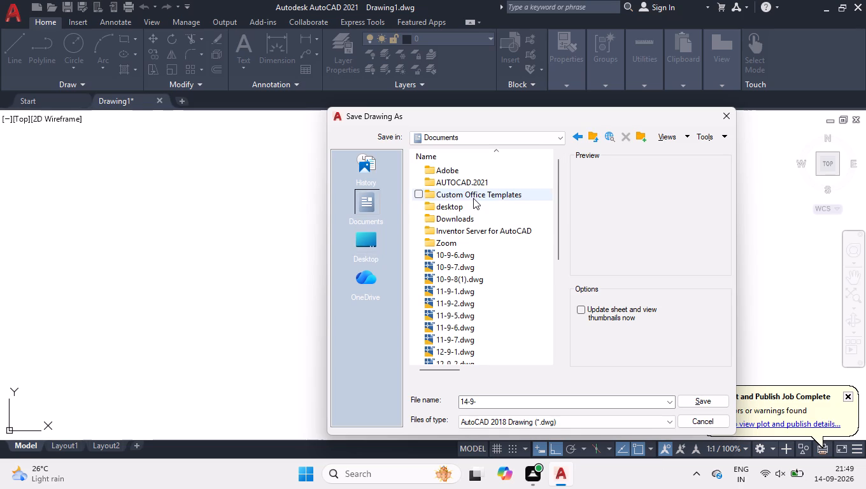
{"action": "scroll", "coordinate": [473, 198], "scroll_direction": "down", "scroll_amount": 8}
{"action": "left_click", "coordinate": [364, 199]}
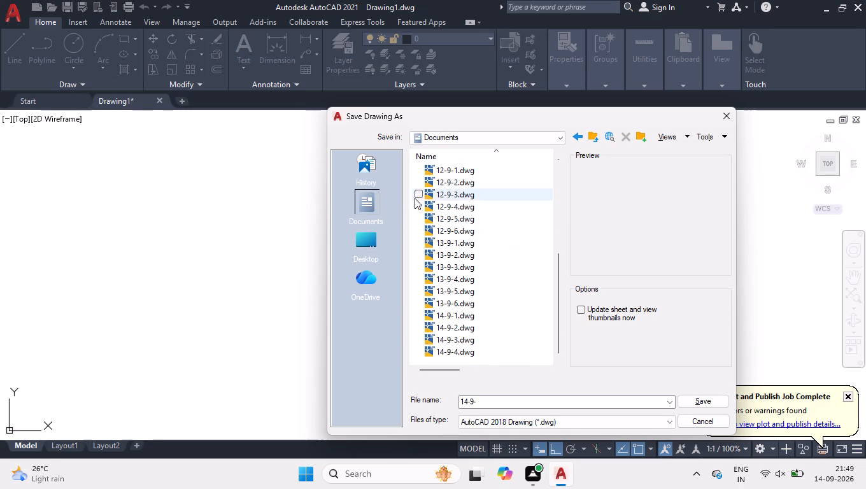
{"action": "left_click", "coordinate": [362, 243]}
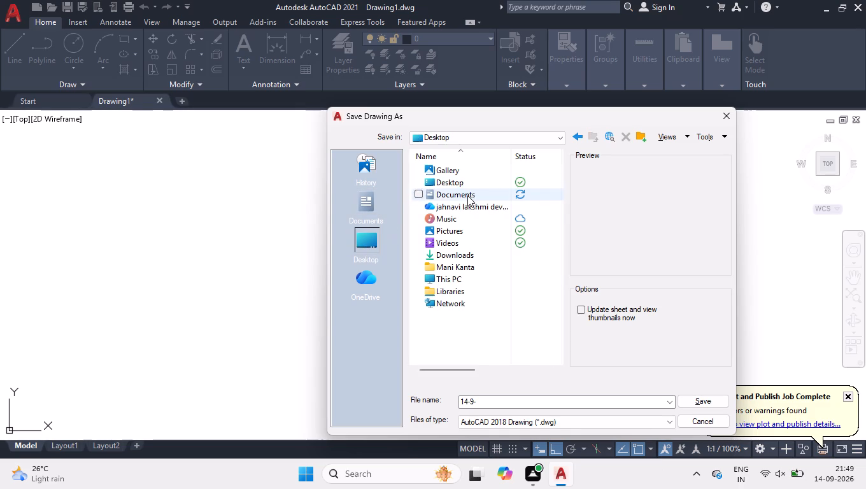
{"action": "double_click", "coordinate": [471, 180]}
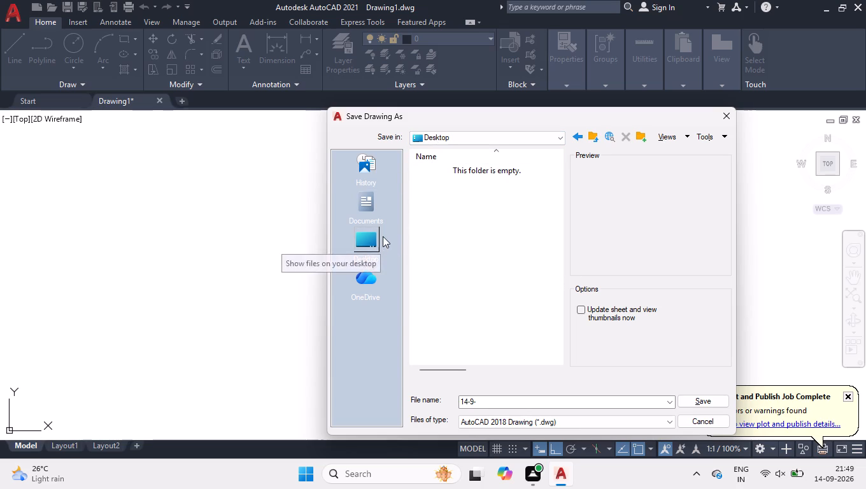
{"action": "left_click", "coordinate": [370, 199]}
{"action": "scroll", "coordinate": [443, 224], "scroll_direction": "down", "scroll_amount": 6}
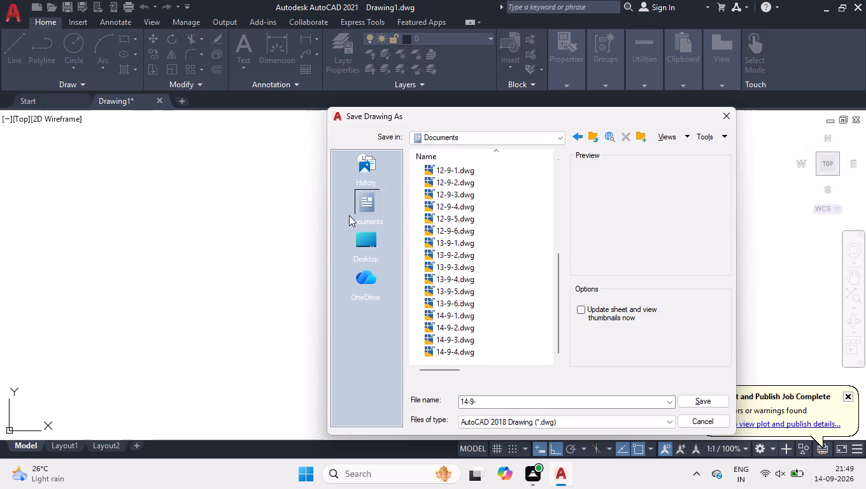
{"action": "double_click", "coordinate": [359, 236]}
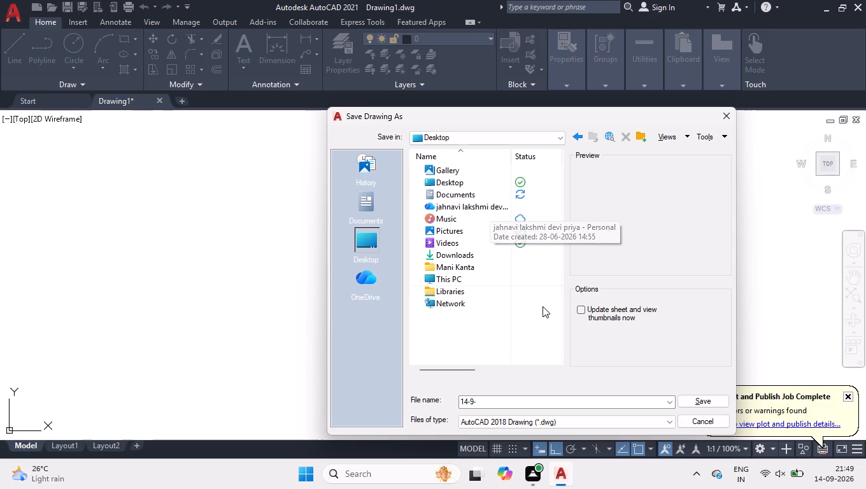
{"action": "double_click", "coordinate": [476, 202]}
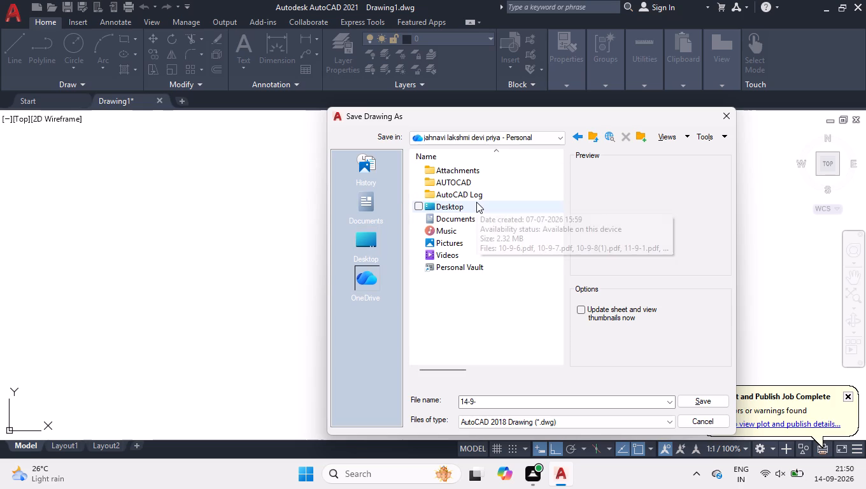
{"action": "left_click", "coordinate": [476, 204]}
{"action": "left_click", "coordinate": [476, 204]}
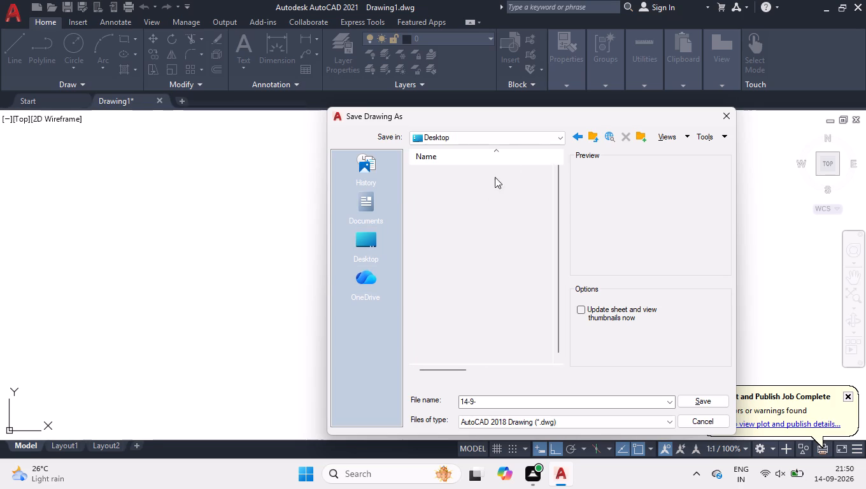
{"action": "left_click", "coordinate": [575, 133]}
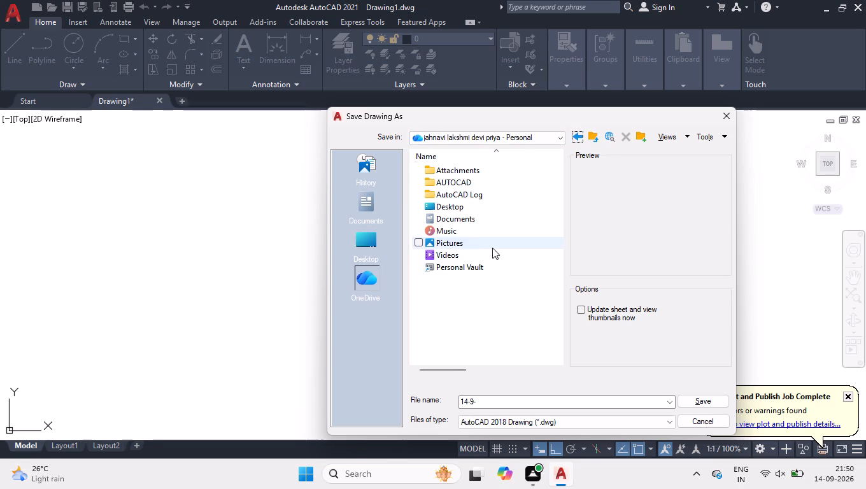
{"action": "double_click", "coordinate": [499, 220]}
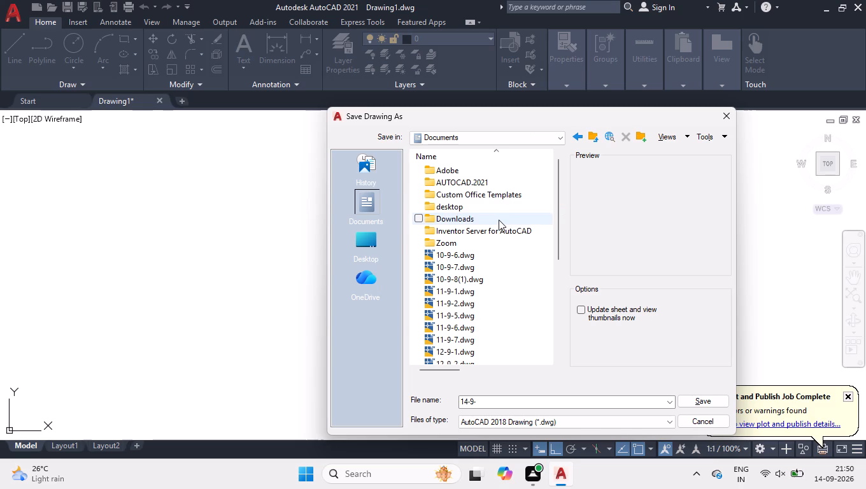
{"action": "scroll", "coordinate": [495, 224], "scroll_direction": "down", "scroll_amount": 7}
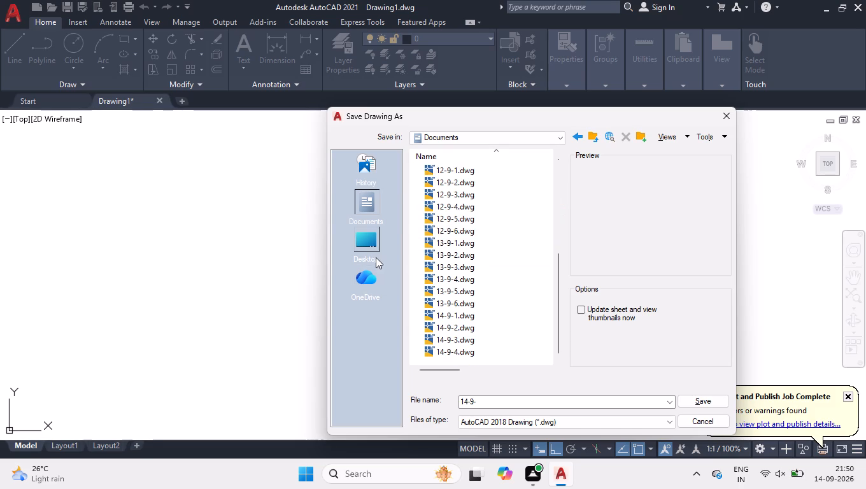
{"action": "left_click", "coordinate": [369, 162]}
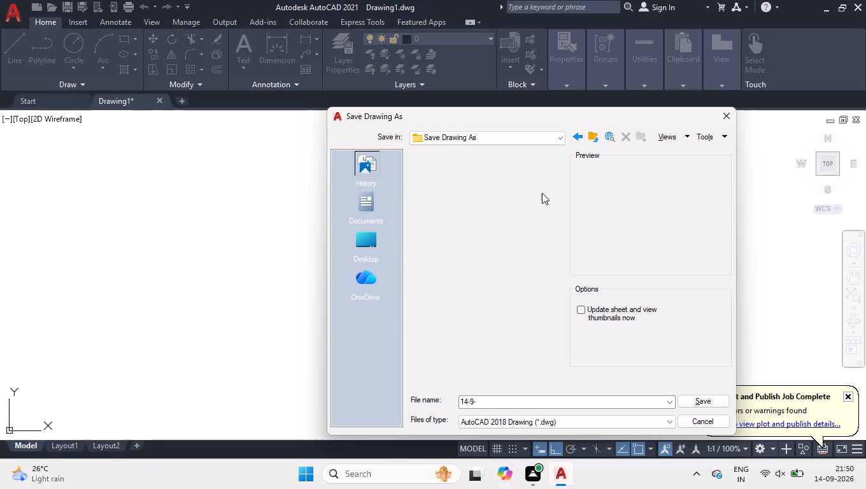
{"action": "left_click", "coordinate": [373, 202]}
{"action": "scroll", "coordinate": [454, 223], "scroll_direction": "down", "scroll_amount": 5}
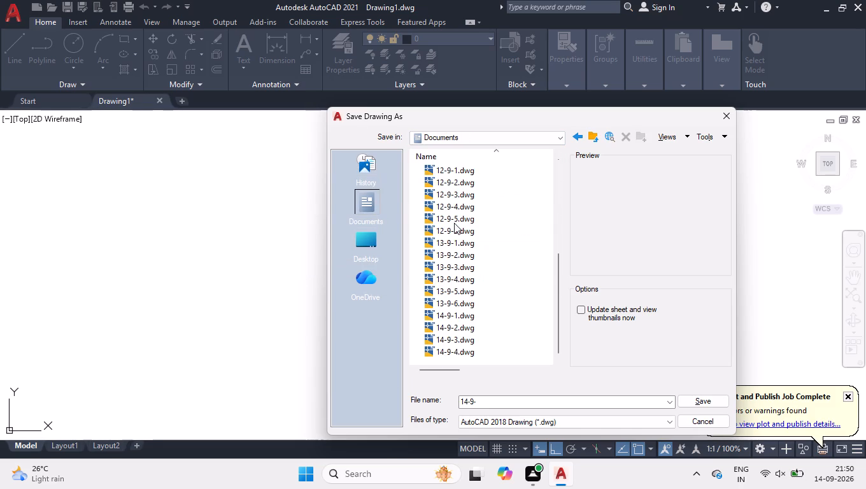
{"action": "scroll", "coordinate": [454, 223], "scroll_direction": "down", "scroll_amount": 4}
{"action": "left_click", "coordinate": [366, 244]}
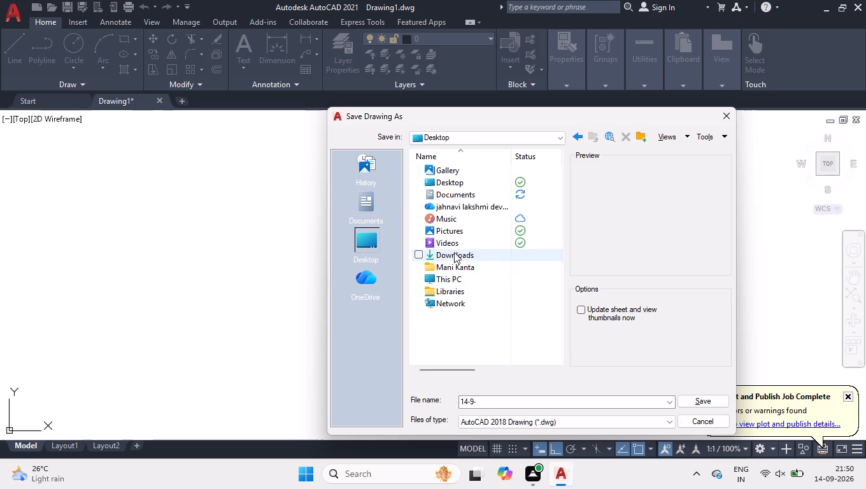
{"action": "left_click", "coordinate": [468, 255]}
{"action": "left_click", "coordinate": [468, 255]}
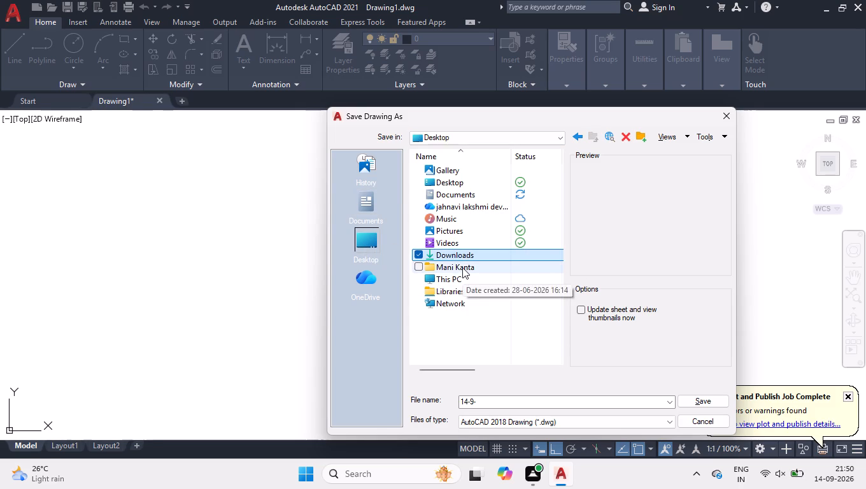
{"action": "double_click", "coordinate": [483, 194]}
{"action": "scroll", "coordinate": [445, 238], "scroll_direction": "down", "scroll_amount": 9}
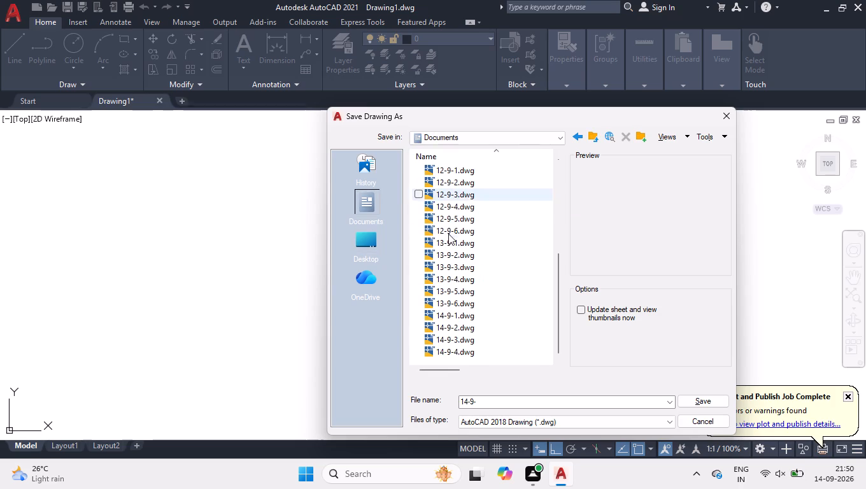
{"action": "left_click", "coordinate": [369, 201]}
{"action": "left_click", "coordinate": [380, 233]}
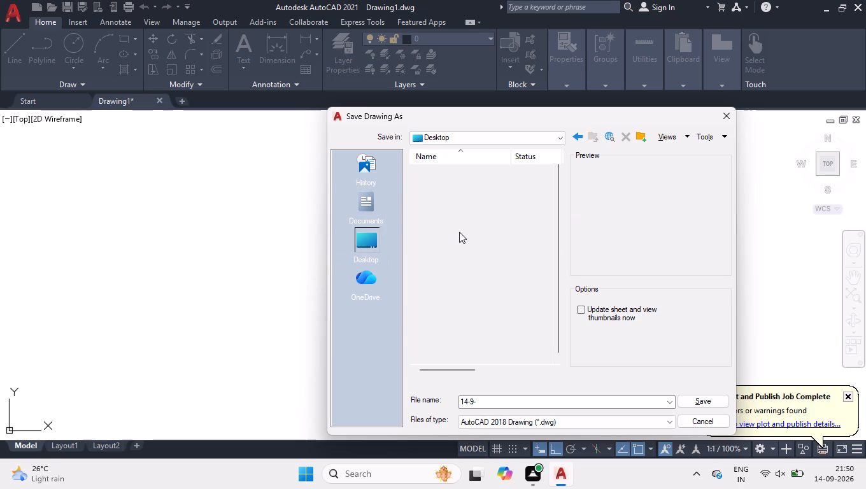
{"action": "scroll", "coordinate": [462, 232], "scroll_direction": "down", "scroll_amount": 2}
{"action": "scroll", "coordinate": [462, 232], "scroll_direction": "up", "scroll_amount": 6}
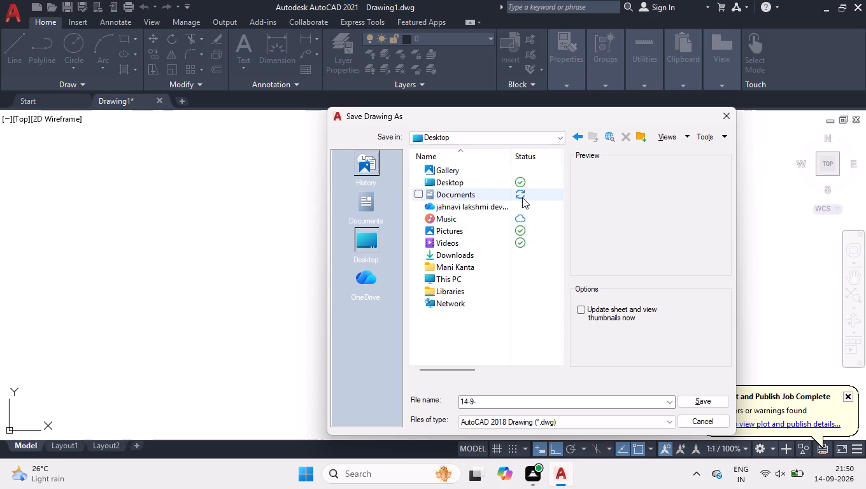
{"action": "scroll", "coordinate": [522, 197], "scroll_direction": "down", "scroll_amount": 8}
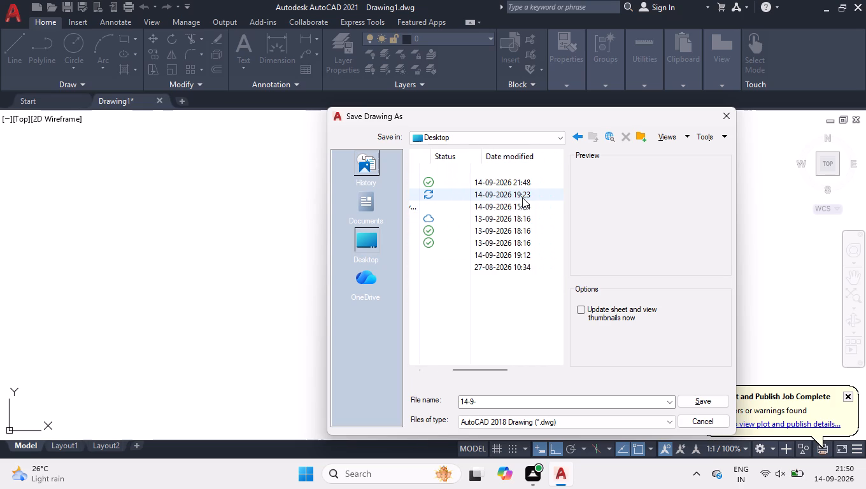
{"action": "scroll", "coordinate": [522, 197], "scroll_direction": "up", "scroll_amount": 10}
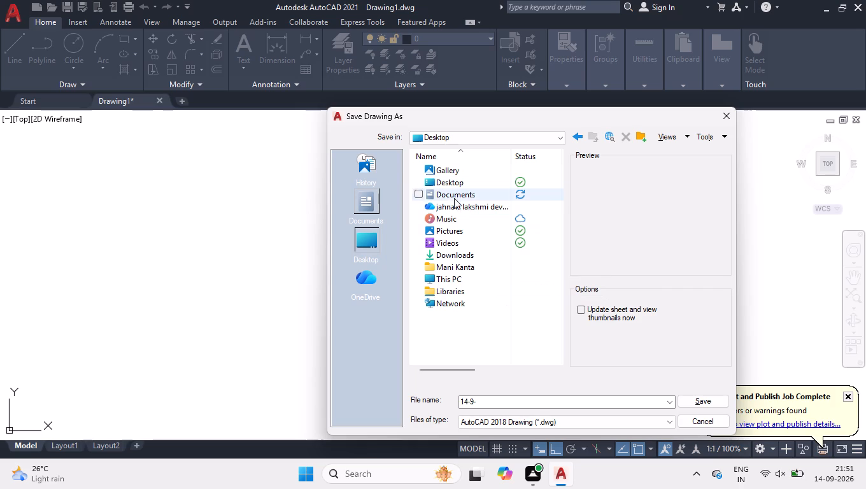
{"action": "left_click", "coordinate": [505, 211]}
{"action": "double_click", "coordinate": [505, 211]}
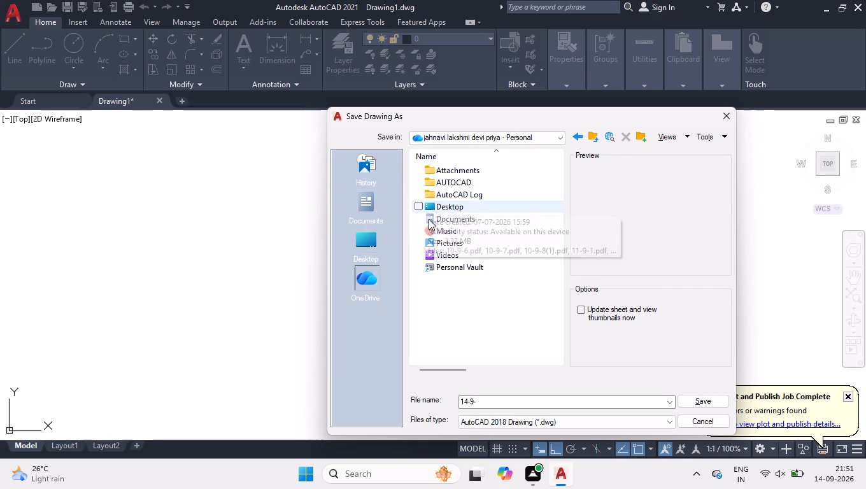
{"action": "double_click", "coordinate": [478, 217]}
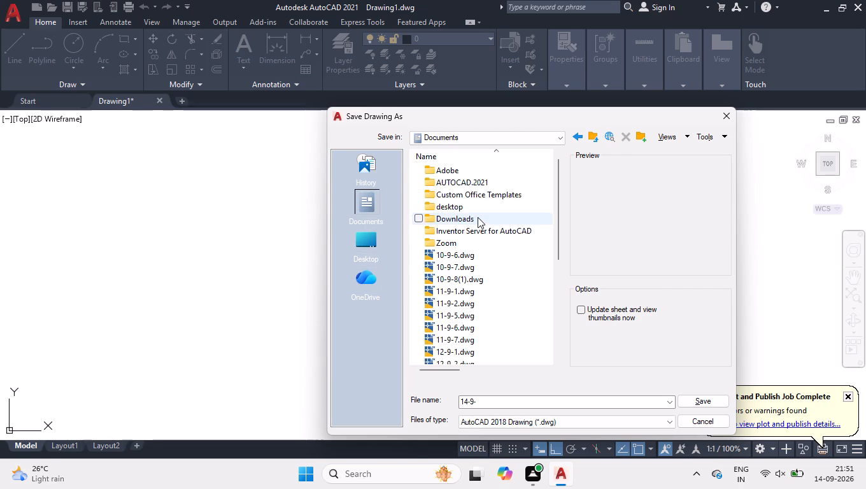
{"action": "scroll", "coordinate": [478, 217], "scroll_direction": "down", "scroll_amount": 3}
{"action": "left_click", "coordinate": [721, 117]}
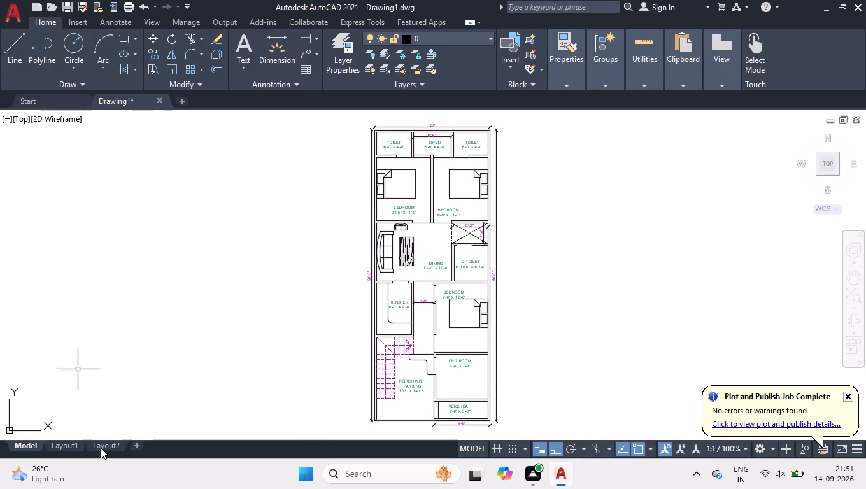
Check the existing PDF file names on the Desktop through Layout1's PDF export dialog, and return to model space.
{"action": "left_click", "coordinate": [80, 442]}
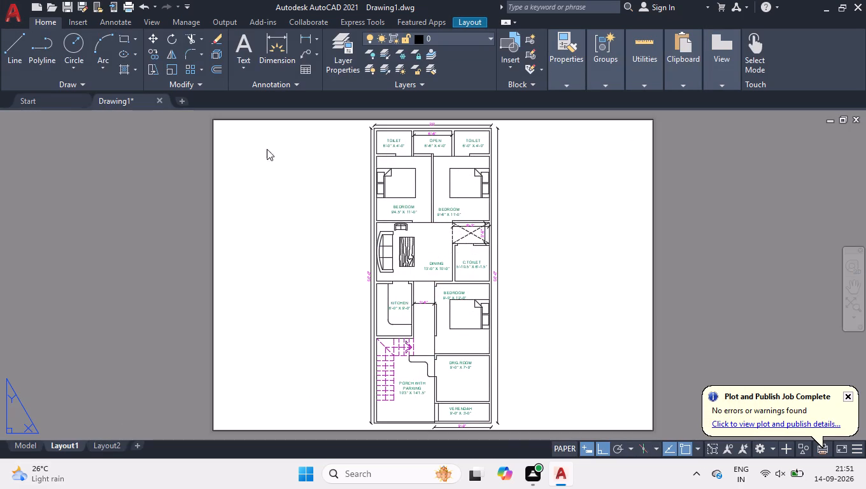
{"action": "left_click", "coordinate": [7, 11]}
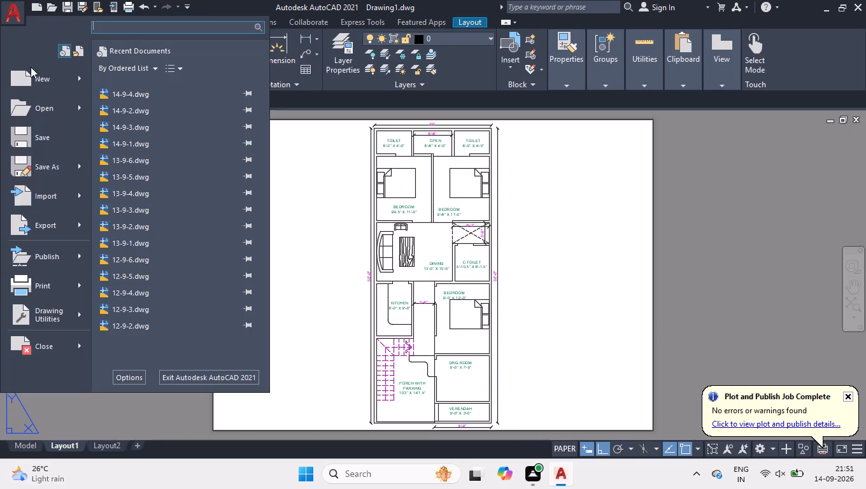
{"action": "left_click", "coordinate": [64, 224]}
{"action": "left_click", "coordinate": [176, 215]}
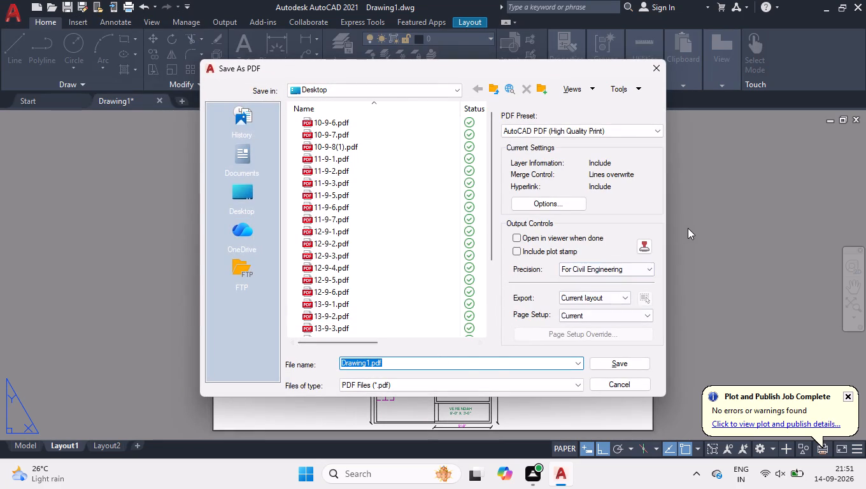
{"action": "scroll", "coordinate": [365, 241], "scroll_direction": "down", "scroll_amount": 8}
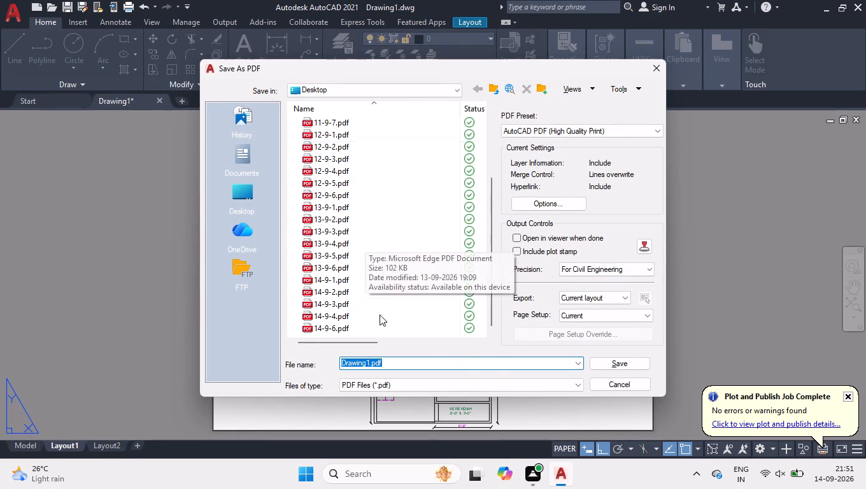
{"action": "left_click", "coordinate": [649, 74]}
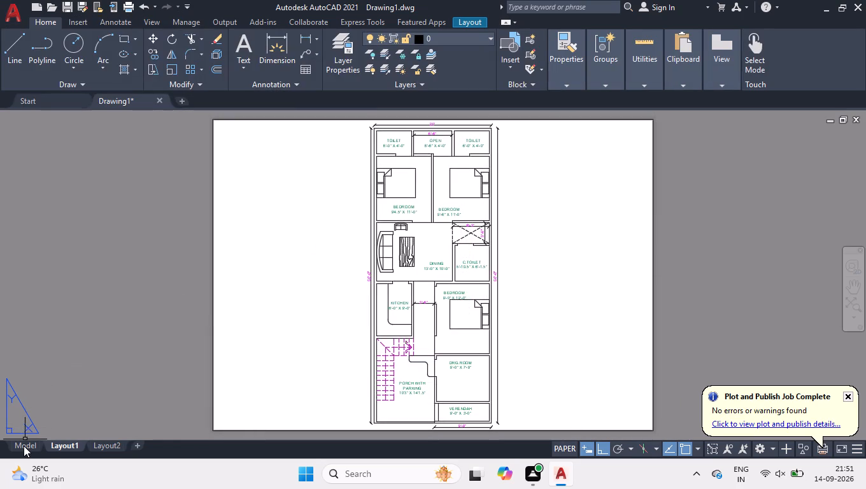
{"action": "left_click", "coordinate": [24, 446]}
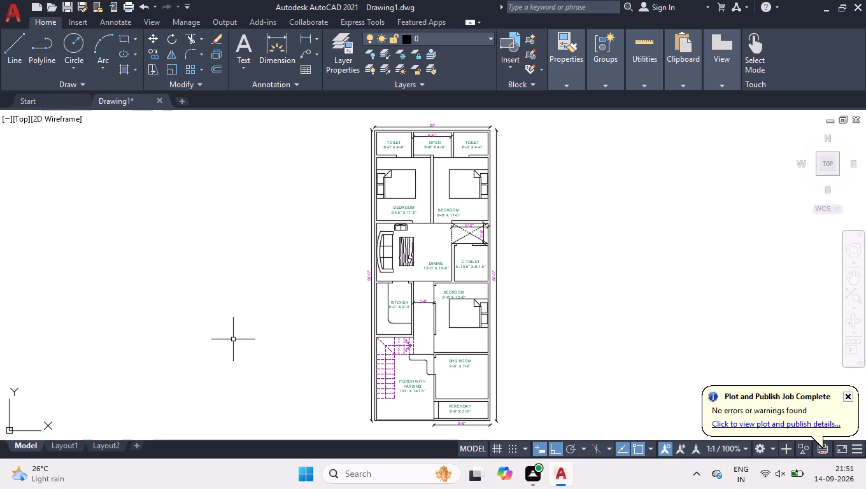
Quit the program, saving the drawing as 14-9-6 in the Documents folder in AutoCAD 2018 Drawing format.
{"action": "key", "text": "ctrl+q"}
{"action": "key", "text": "Return"}
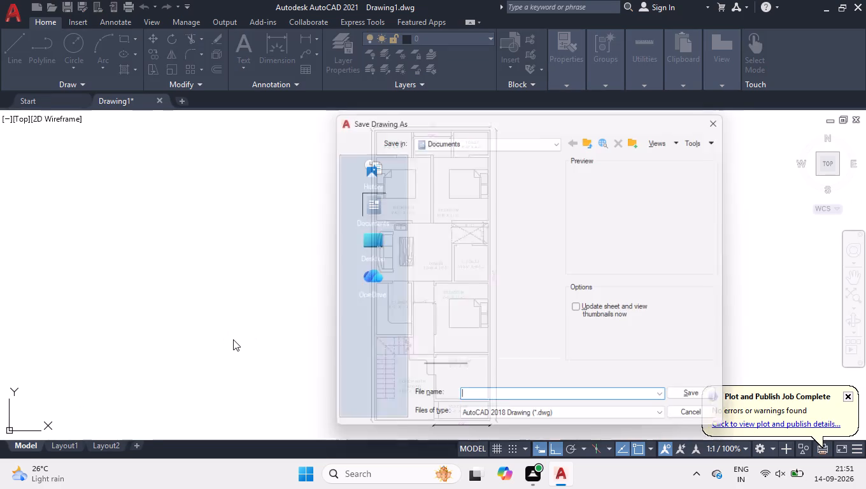
{"action": "type", "text": "14-9-"}
{"action": "key", "text": "6"}
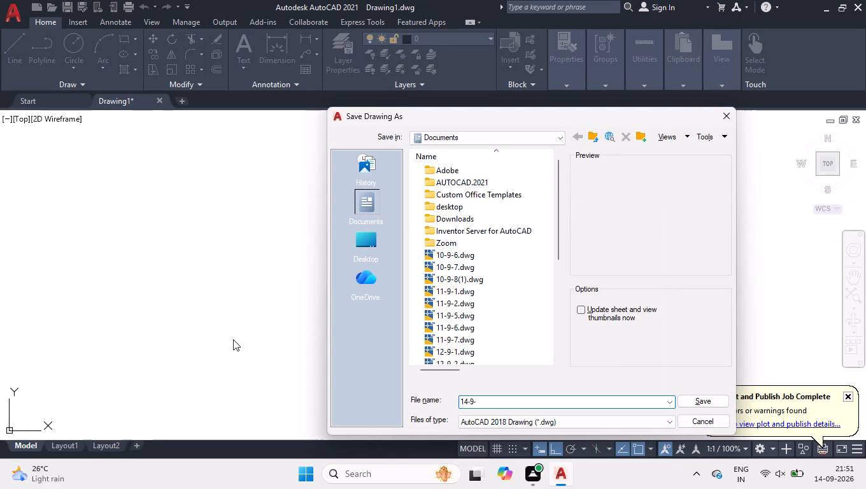
{"action": "key", "text": "Return"}
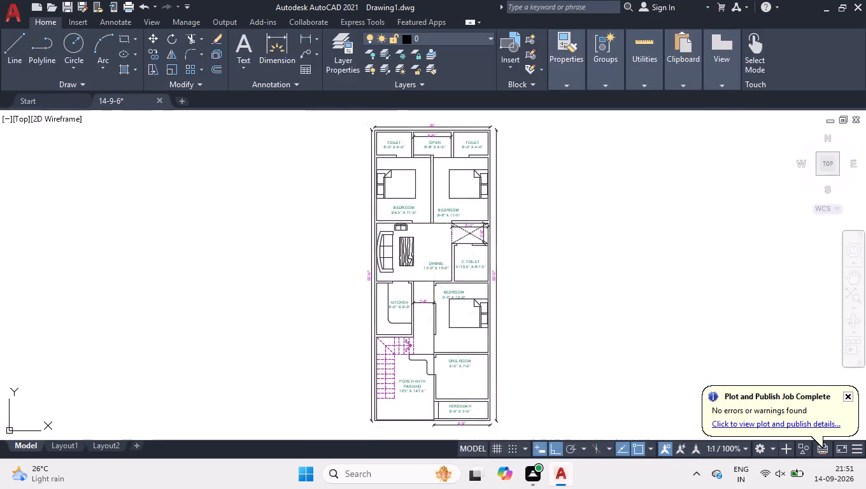
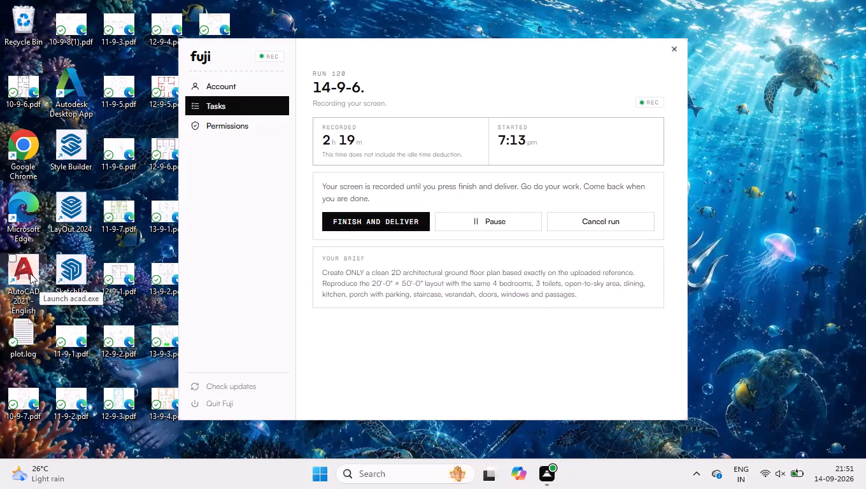
Launch AutoCAD 2021 and reopen the recent drawing 14-9-6.
{"action": "left_click", "coordinate": [30, 273]}
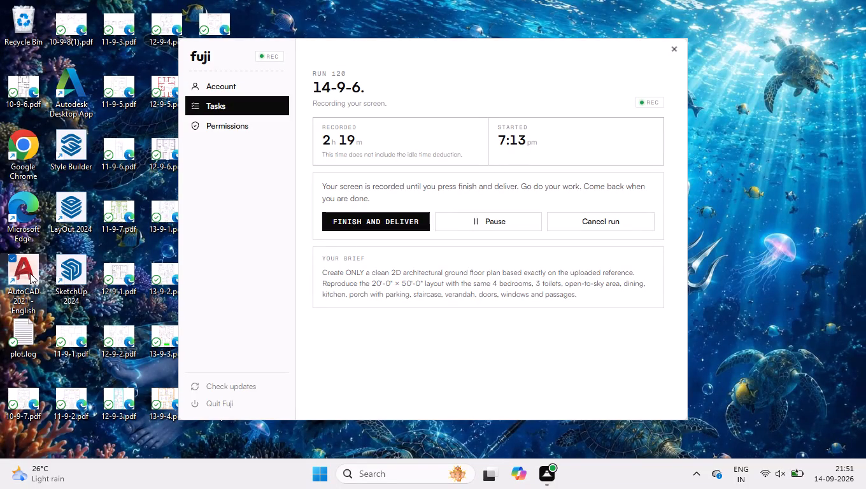
{"action": "double_click", "coordinate": [30, 273]}
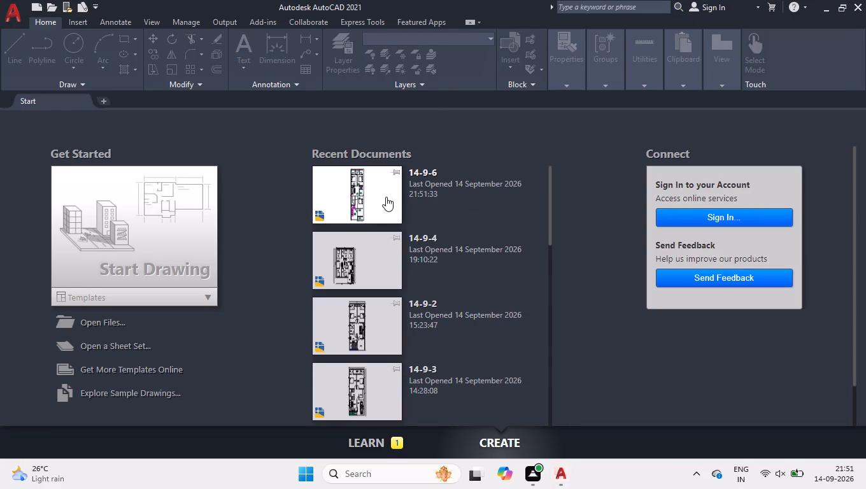
{"action": "left_click", "coordinate": [386, 197]}
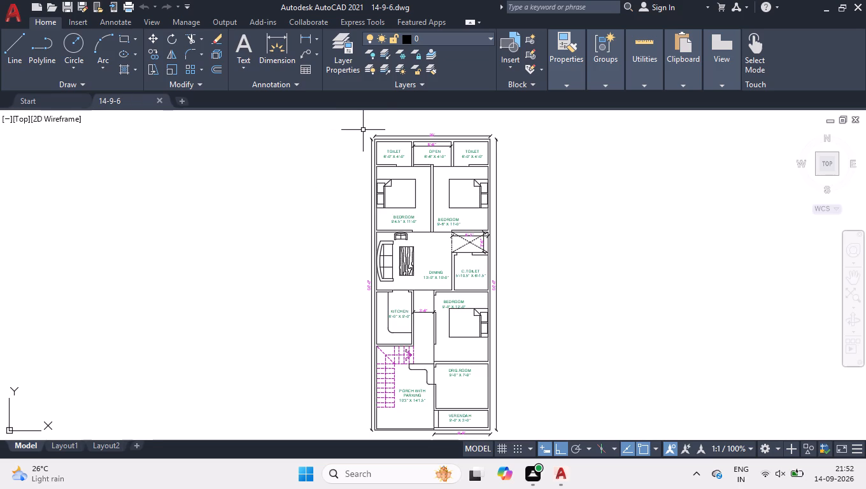
Try to look up the program's log file with the LOGFILE command.
{"action": "type", "text": "LOGFILE"}
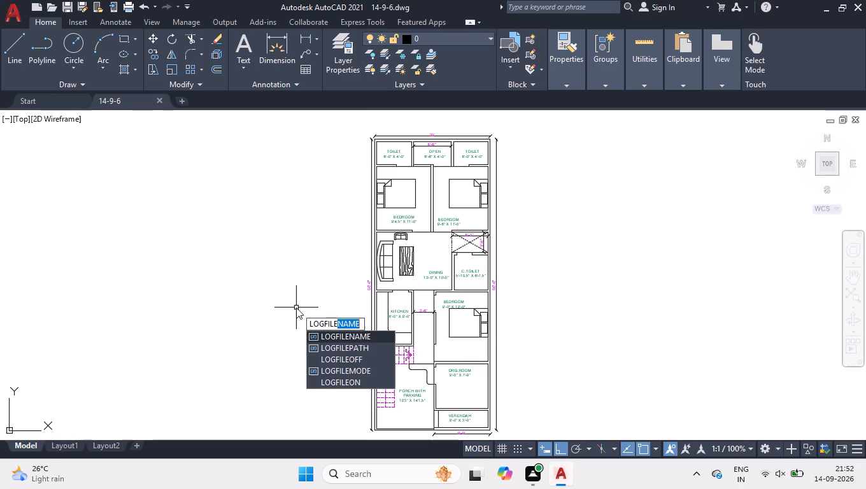
{"action": "key", "text": "q"}
{"action": "key", "text": "BackSpace"}
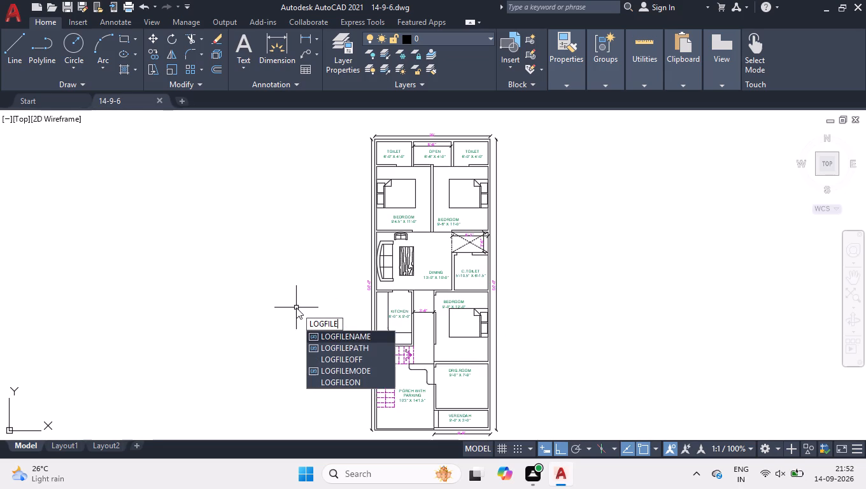
{"action": "key", "text": "Return"}
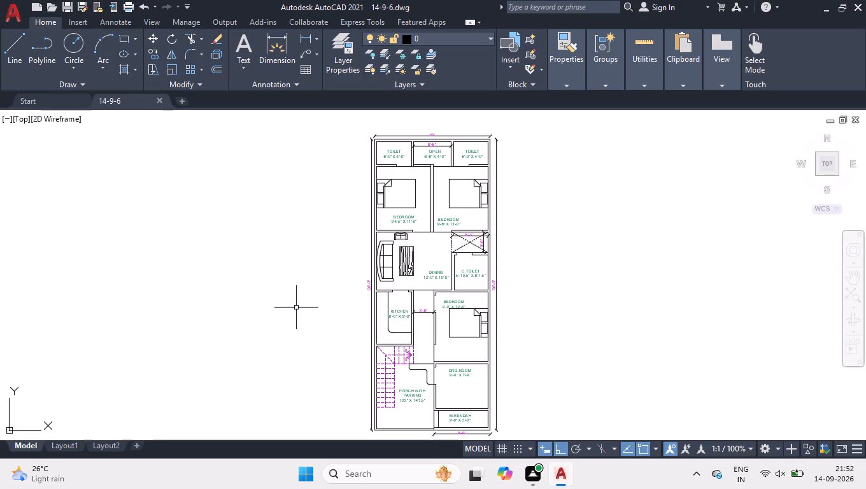
{"action": "type", "text": "LOGFILE"}
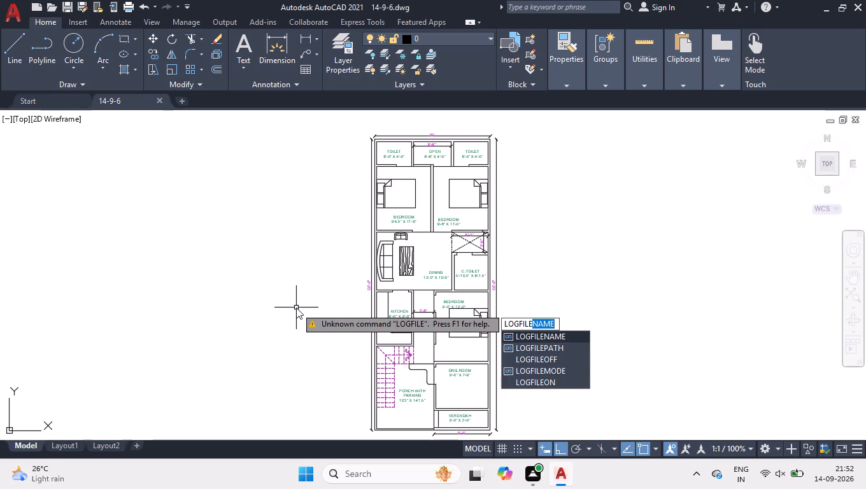
{"action": "key", "text": "Return"}
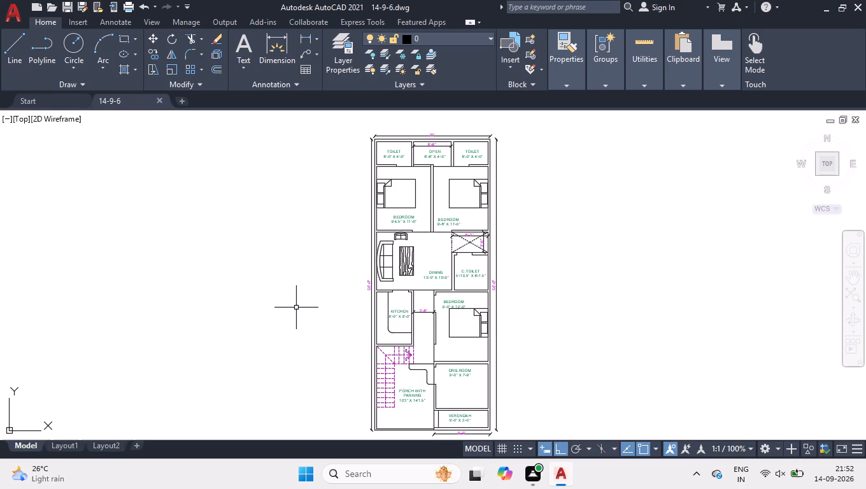